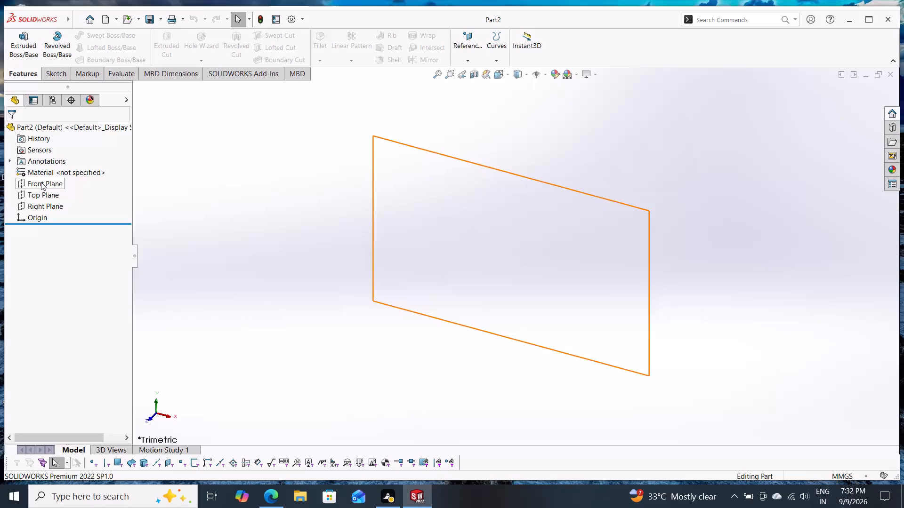
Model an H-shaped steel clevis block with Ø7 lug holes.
Start a sketch on the Front Plane and draw a center rectangle from the origin, about 273 by 110 mm.
{"action": "left_click", "coordinate": [41, 182]}
{"action": "left_click", "coordinate": [51, 170]}
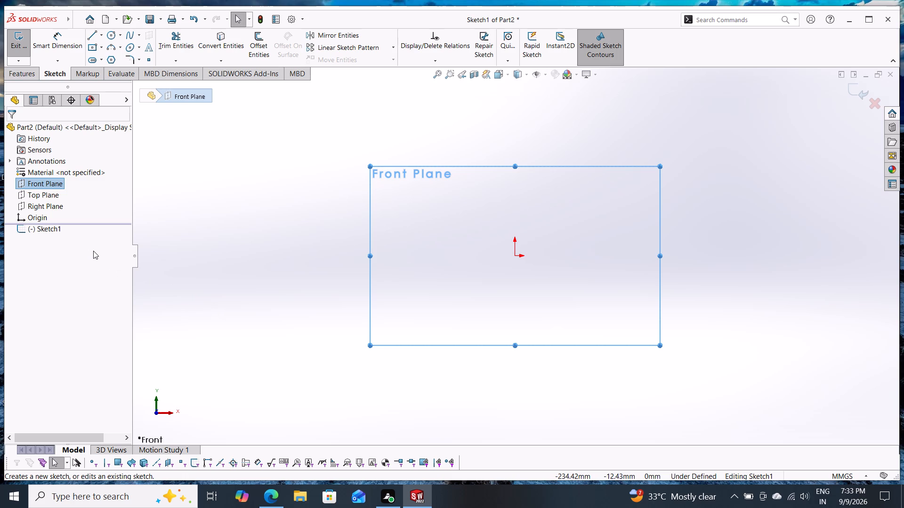
{"action": "left_click", "coordinate": [105, 48]}
{"action": "left_click", "coordinate": [110, 74]}
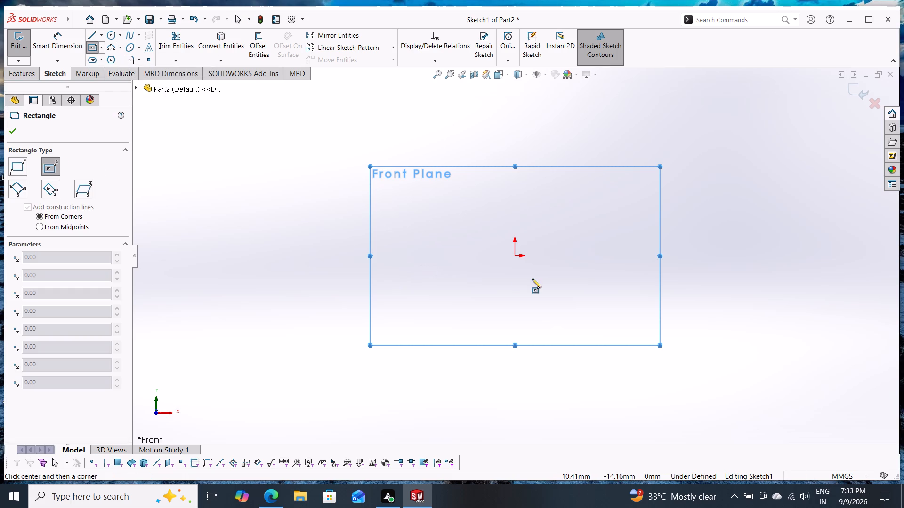
{"action": "left_click", "coordinate": [514, 255]}
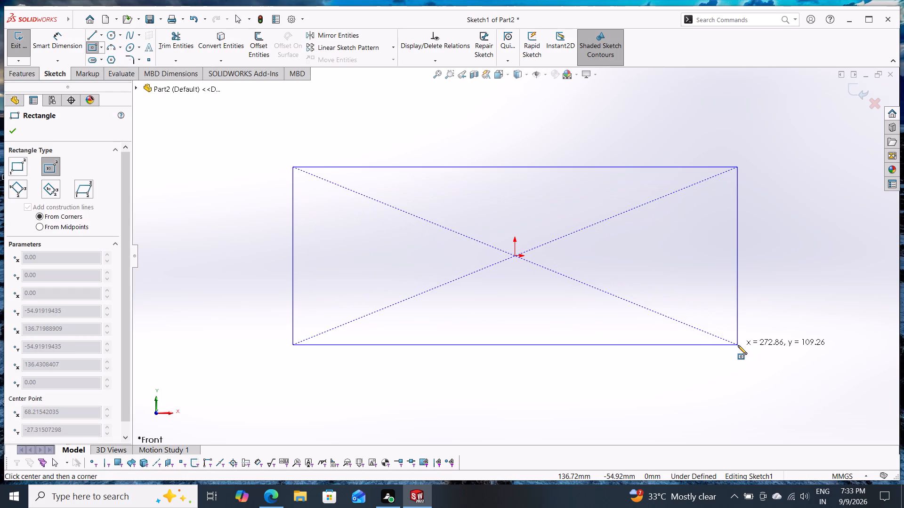
{"action": "left_click", "coordinate": [738, 345]}
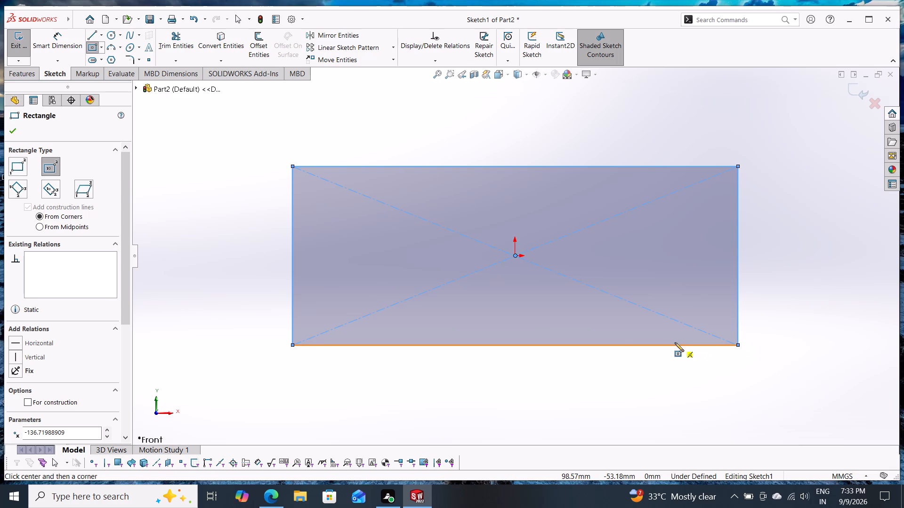
Dimension the rectangle to a height of 16 mm and a width of 55 mm.
{"action": "left_click", "coordinate": [54, 51]}
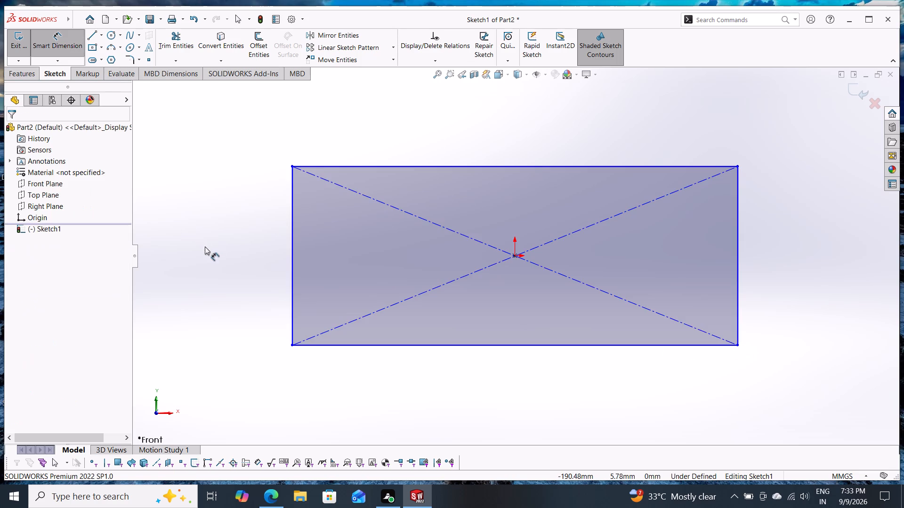
{"action": "left_click", "coordinate": [293, 256]}
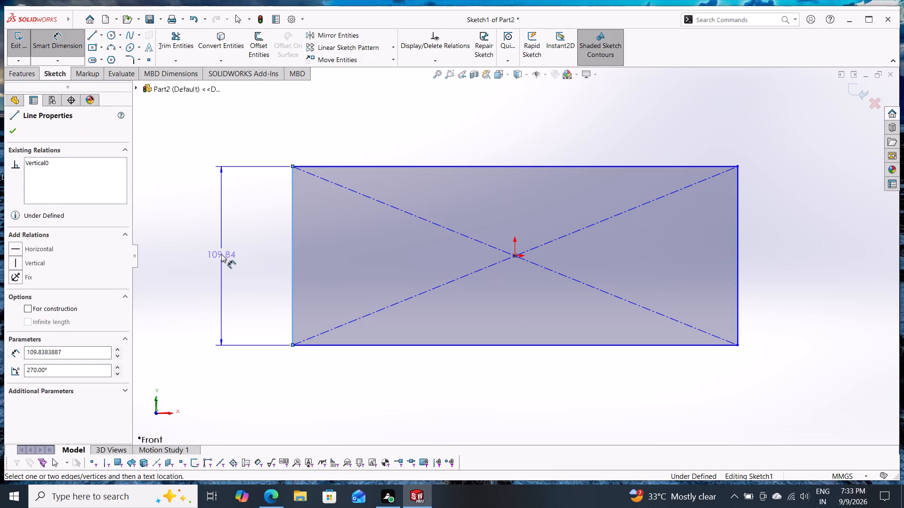
{"action": "left_click", "coordinate": [221, 254]}
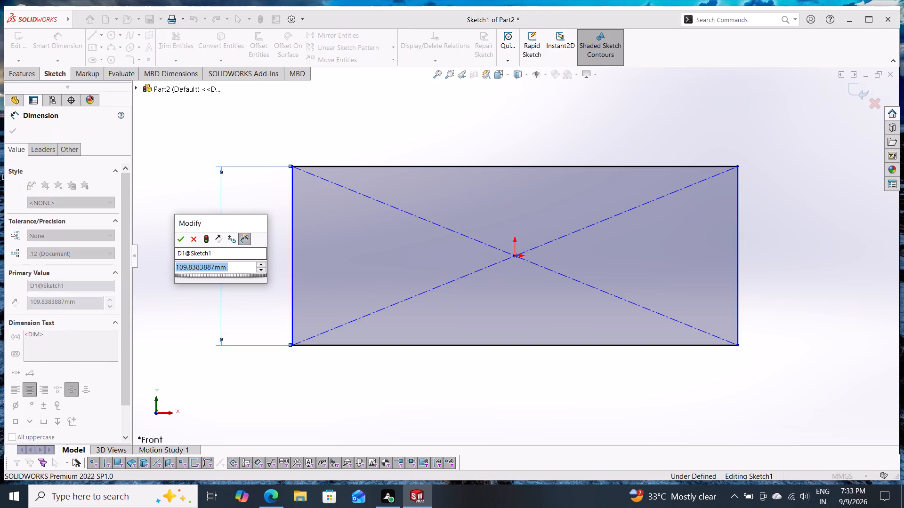
{"action": "type", "text": "16"}
{"action": "key", "text": "Return"}
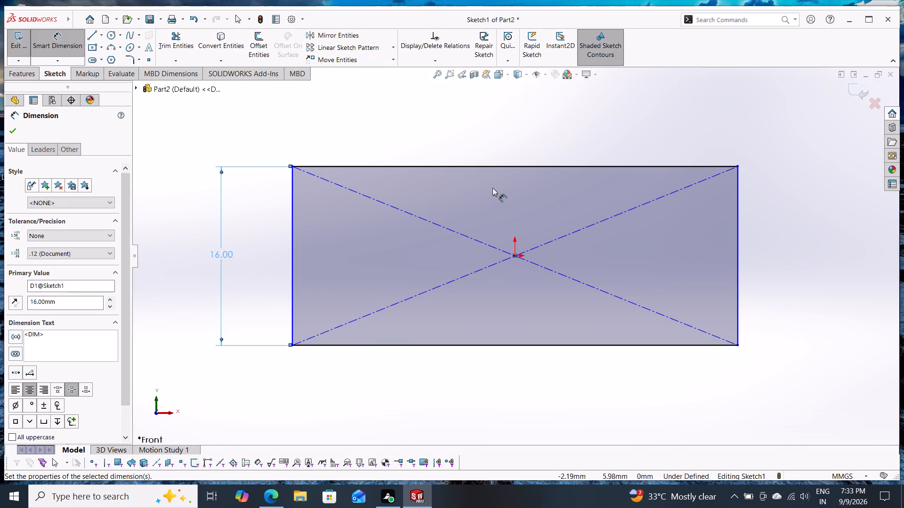
{"action": "left_click", "coordinate": [508, 167]}
{"action": "left_click", "coordinate": [522, 124]}
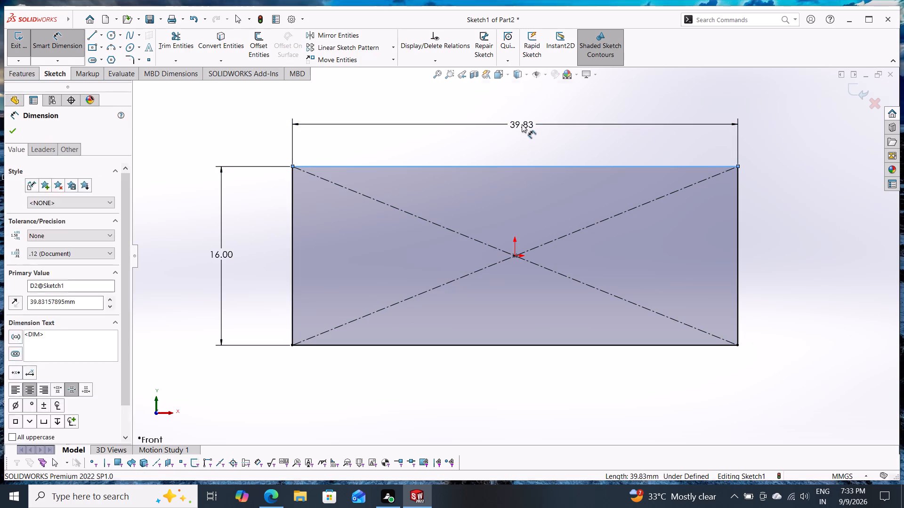
{"action": "type", "text": "55"}
{"action": "key", "text": "Return"}
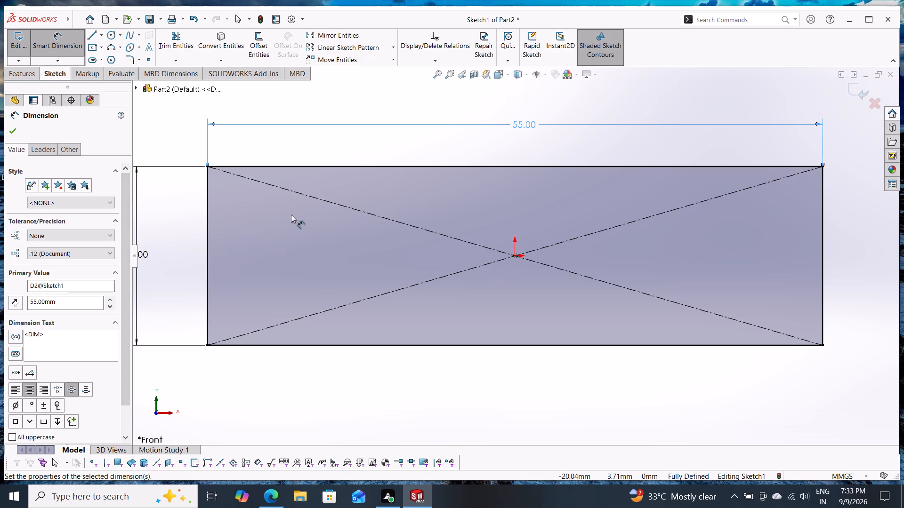
Sketch a three-line chain cutting diagonally across both lower rectangle corners, running about 39.4 mm along the bottom edge between them.
{"action": "scroll", "coordinate": [415, 240], "scroll_direction": "down", "scroll_amount": 3}
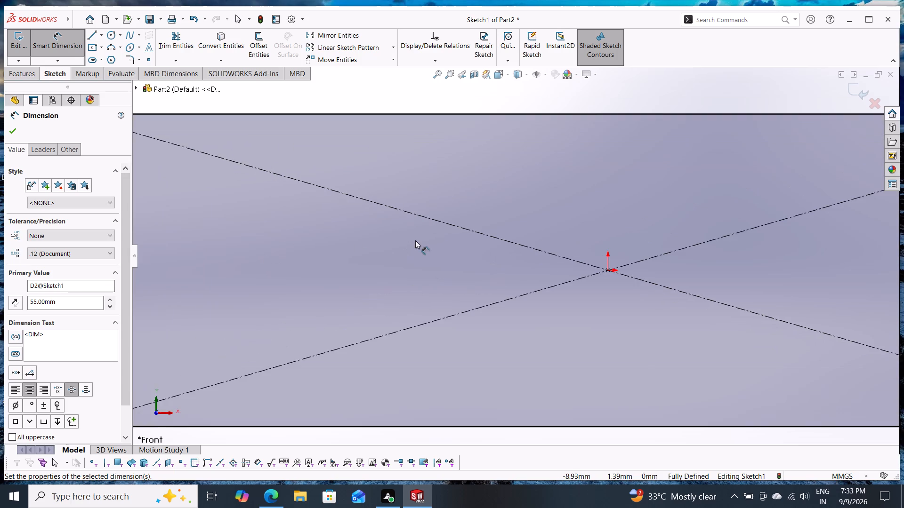
{"action": "scroll", "coordinate": [415, 240], "scroll_direction": "up", "scroll_amount": 4}
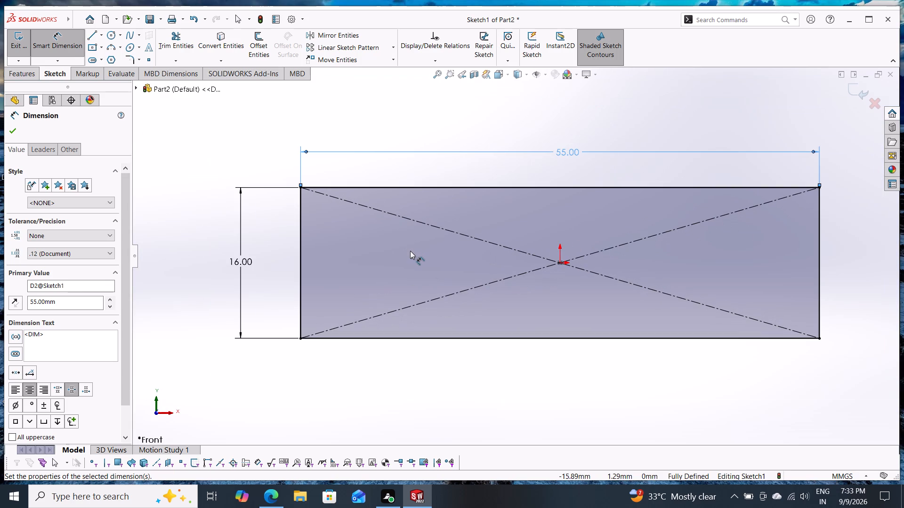
{"action": "left_click", "coordinate": [90, 30]}
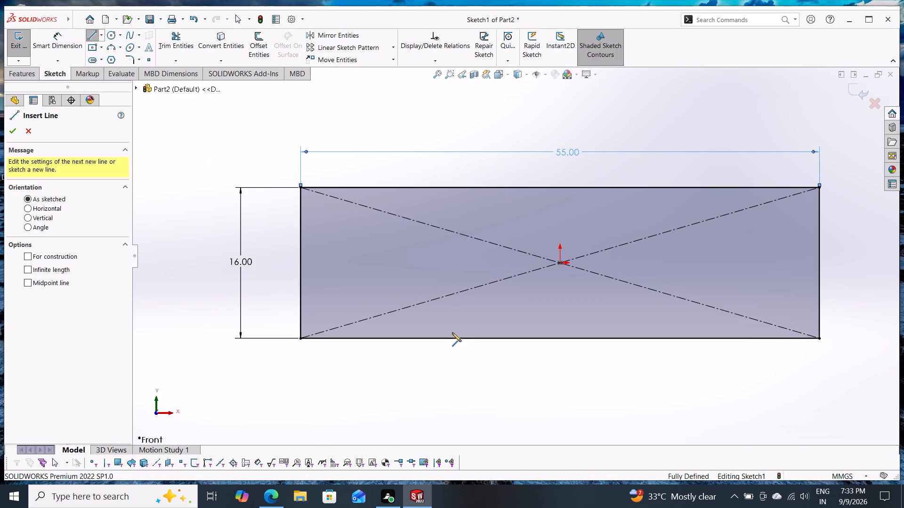
{"action": "left_click", "coordinate": [301, 288]}
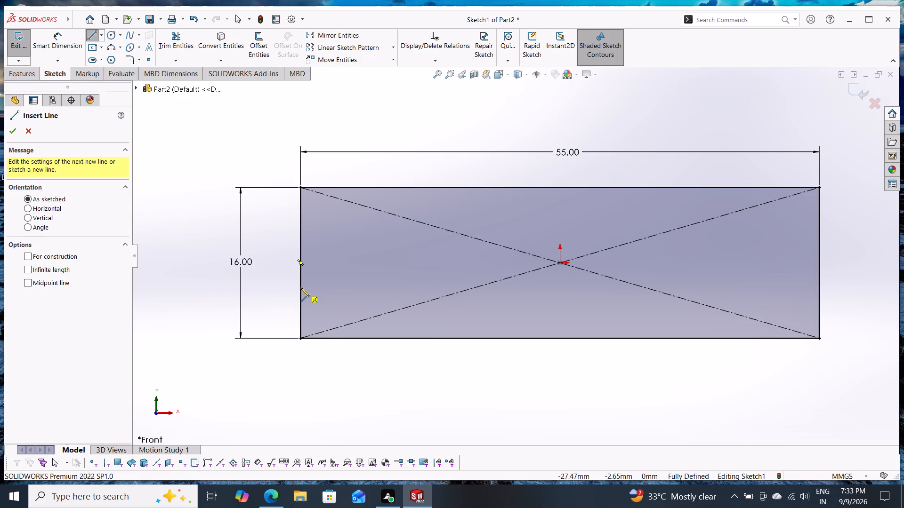
{"action": "left_click", "coordinate": [350, 338]}
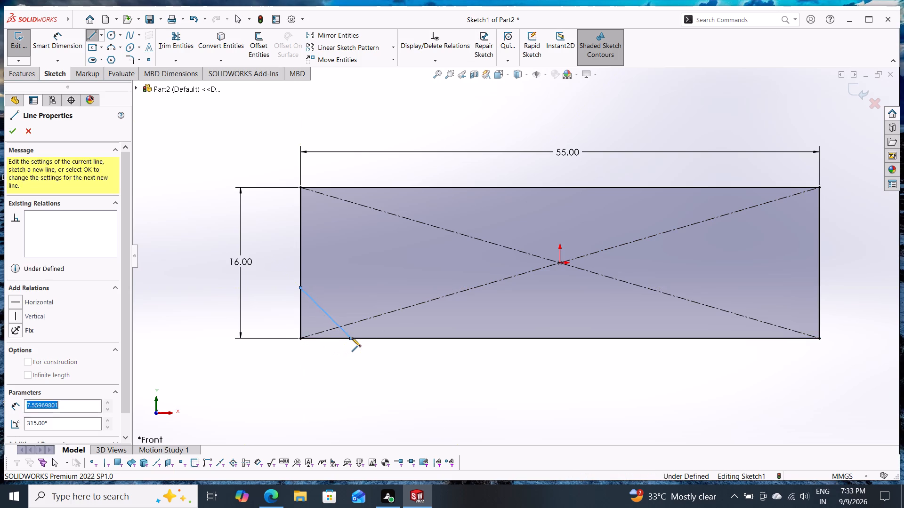
{"action": "left_click", "coordinate": [722, 339]}
{"action": "left_click", "coordinate": [820, 299]}
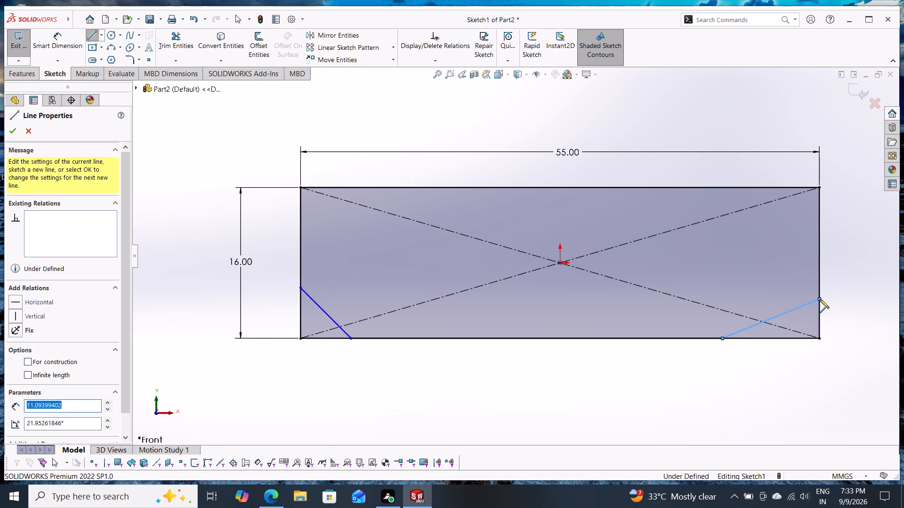
{"action": "key", "text": "Escape"}
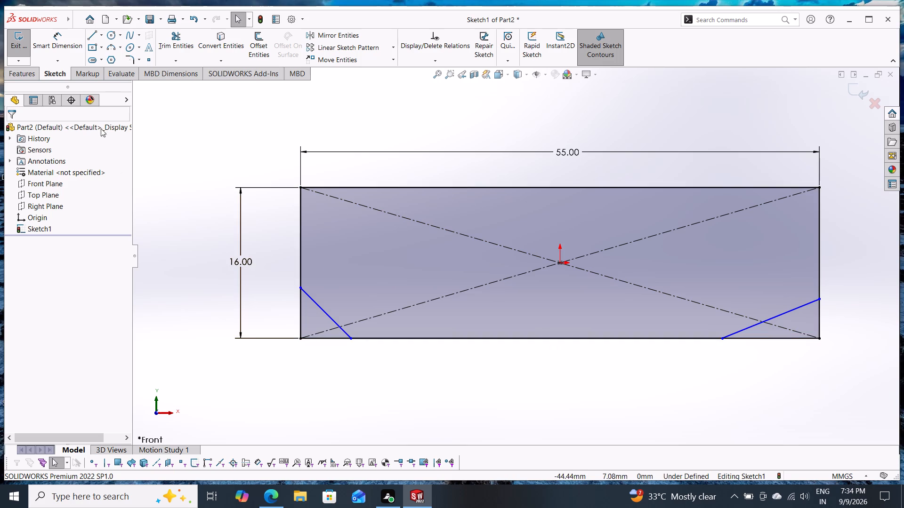
Dimension the left diagonal's upper endpoint 10 mm below the rectangle's upper-left corner.
{"action": "left_click", "coordinate": [62, 37]}
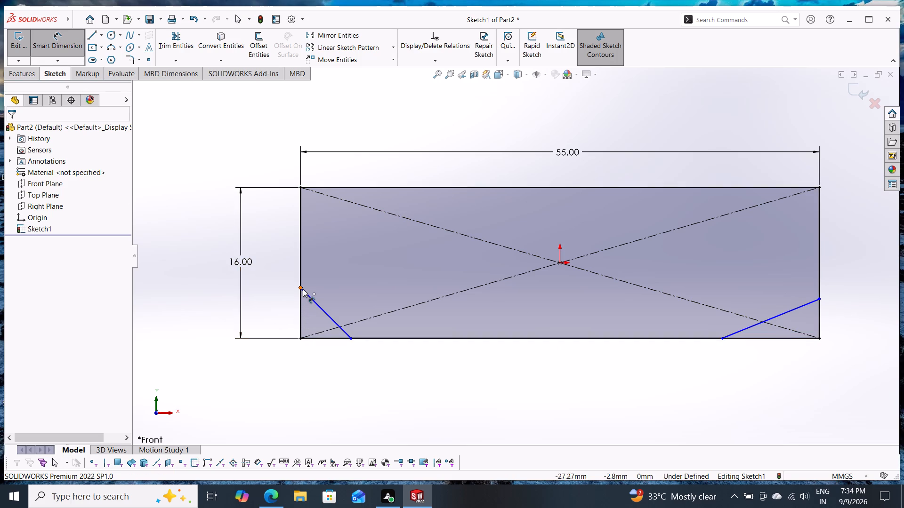
{"action": "left_click", "coordinate": [302, 288]}
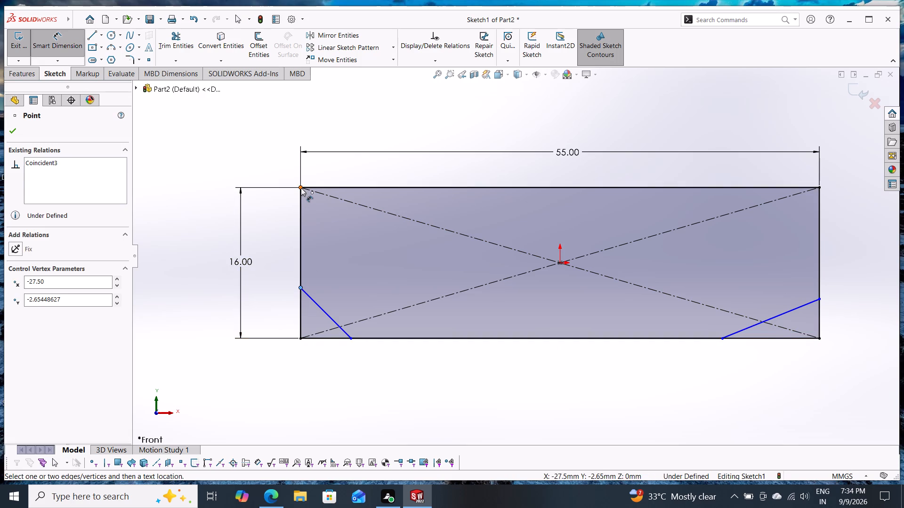
{"action": "left_click", "coordinate": [301, 188]}
{"action": "left_click", "coordinate": [280, 235]}
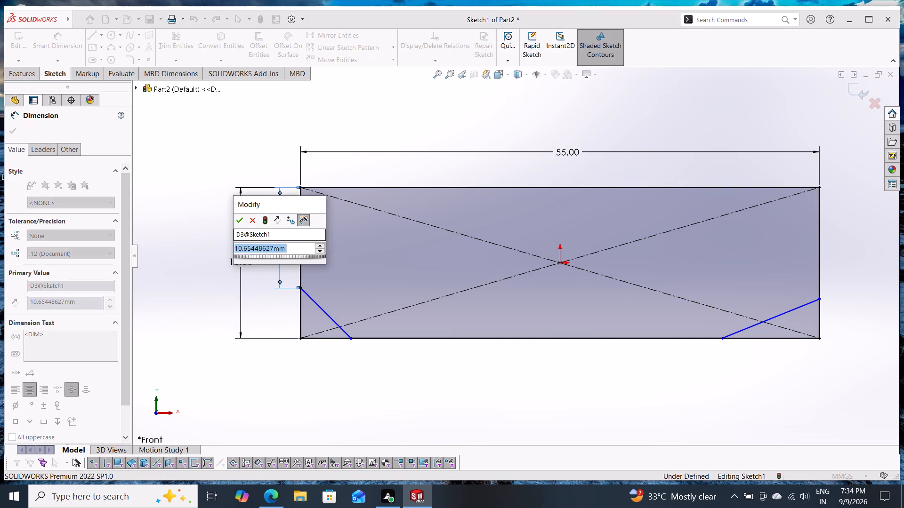
{"action": "type", "text": "10"}
{"action": "key", "text": "Return"}
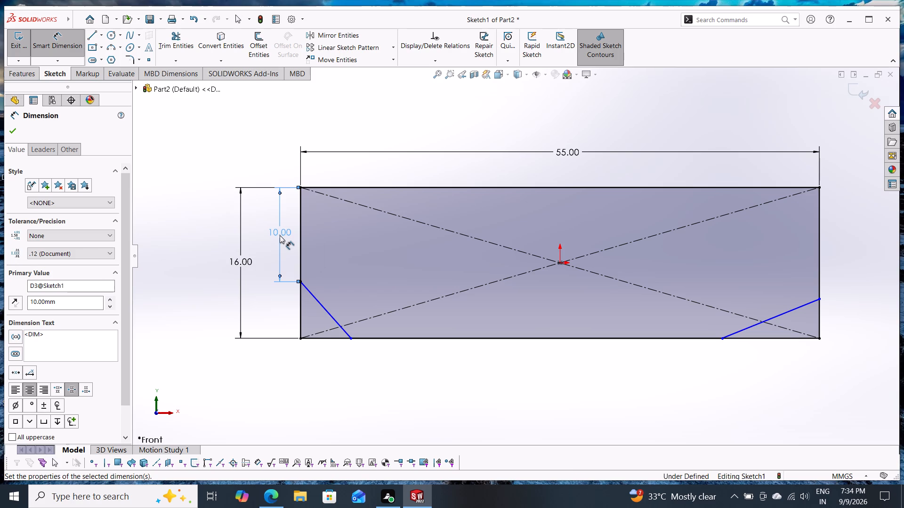
Dimension the diagonals' lower endpoints 40 mm apart, with the left one 20 mm horizontally from the origin.
{"action": "left_click", "coordinate": [348, 339]}
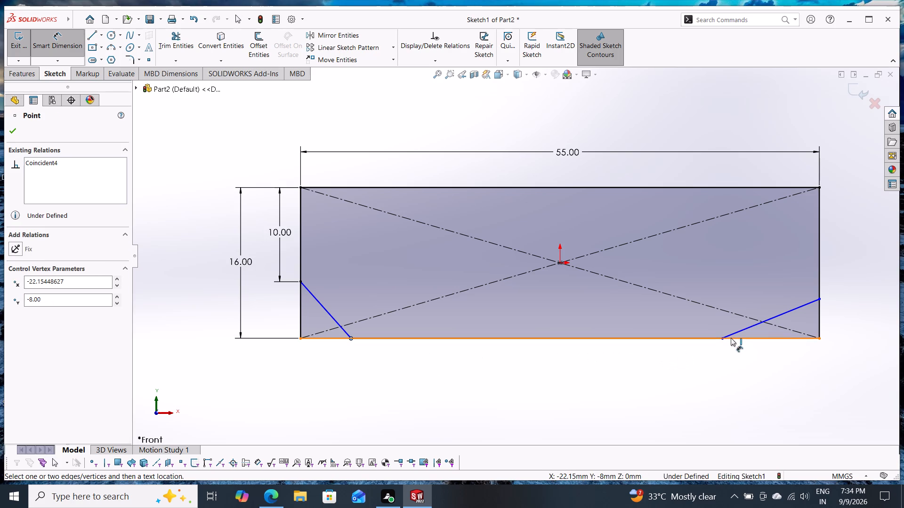
{"action": "left_click_drag", "start_coordinate": [723, 338], "coordinate": [704, 344]}
{"action": "left_click", "coordinate": [548, 379]}
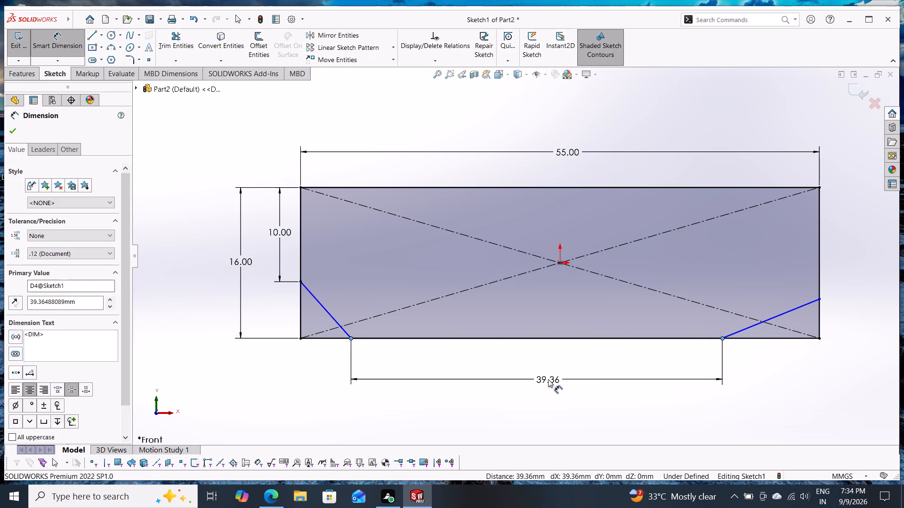
{"action": "type", "text": "40"}
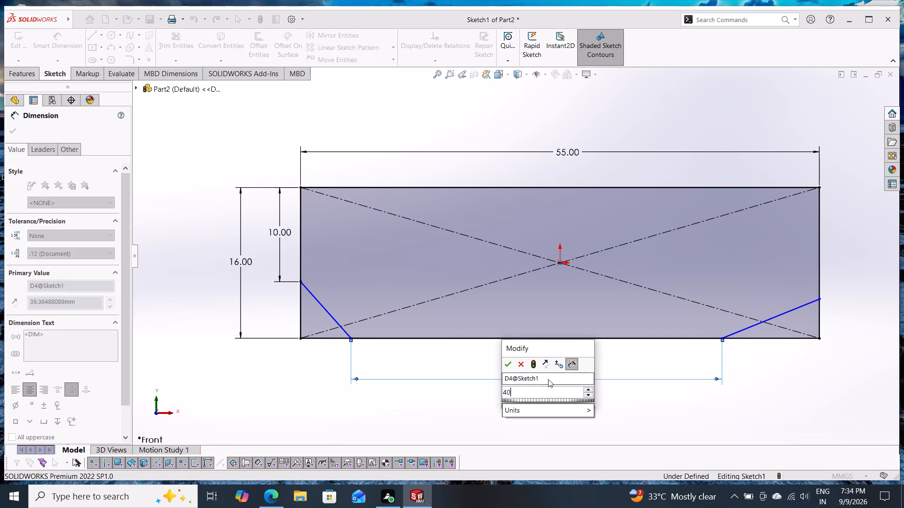
{"action": "key", "text": "Return"}
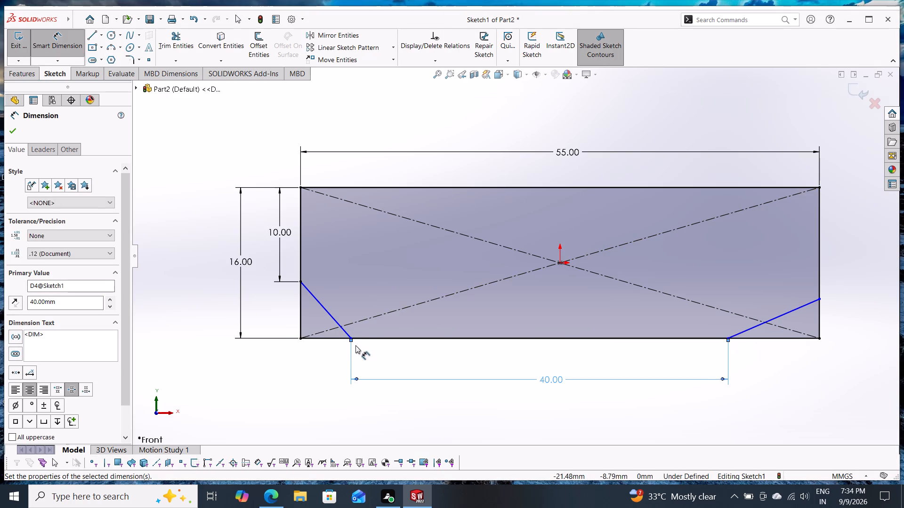
{"action": "left_click", "coordinate": [350, 337]}
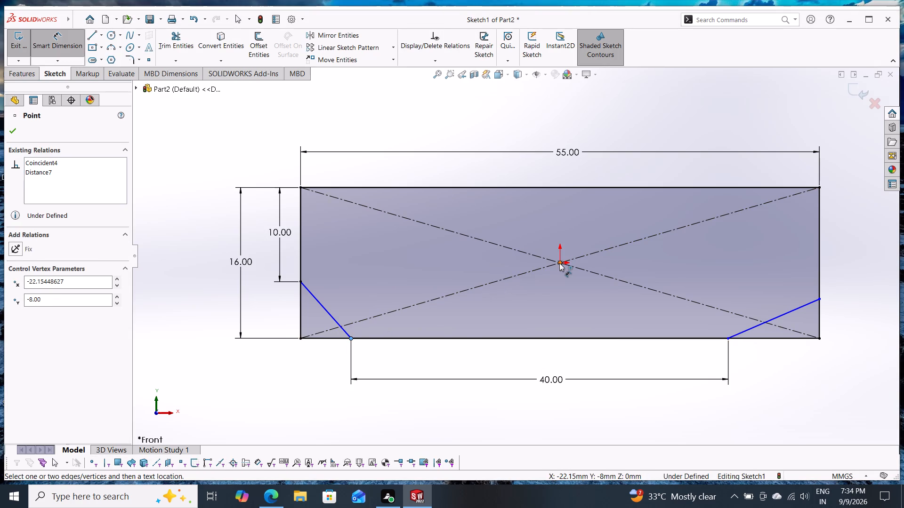
{"action": "left_click", "coordinate": [559, 263]}
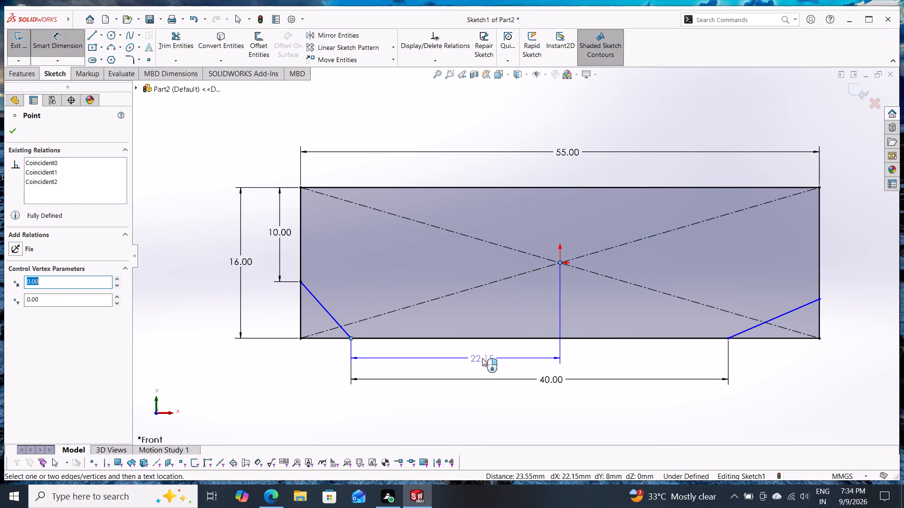
{"action": "left_click", "coordinate": [482, 358]}
{"action": "type", "text": "20"}
{"action": "key", "text": "Return"}
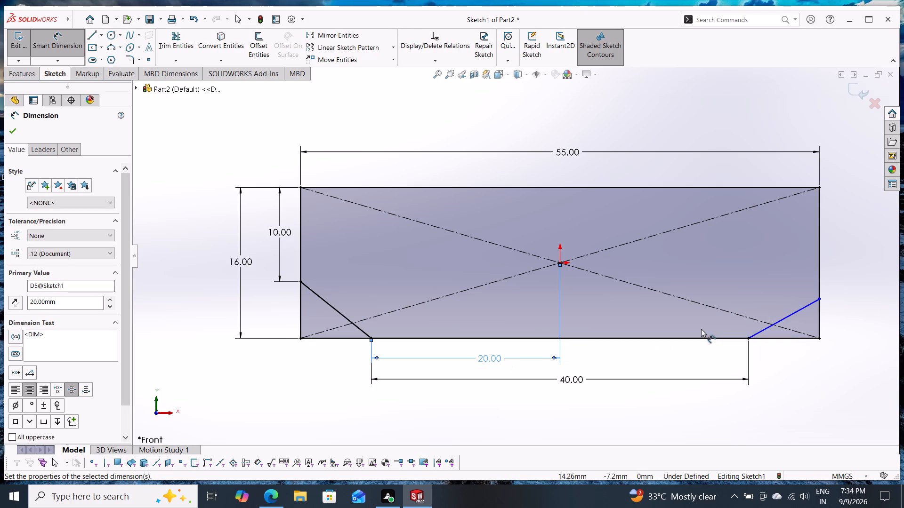
Dimension the right diagonal's upper endpoint 10 mm below the rectangle's upper-right corner.
{"action": "left_click", "coordinate": [821, 297]}
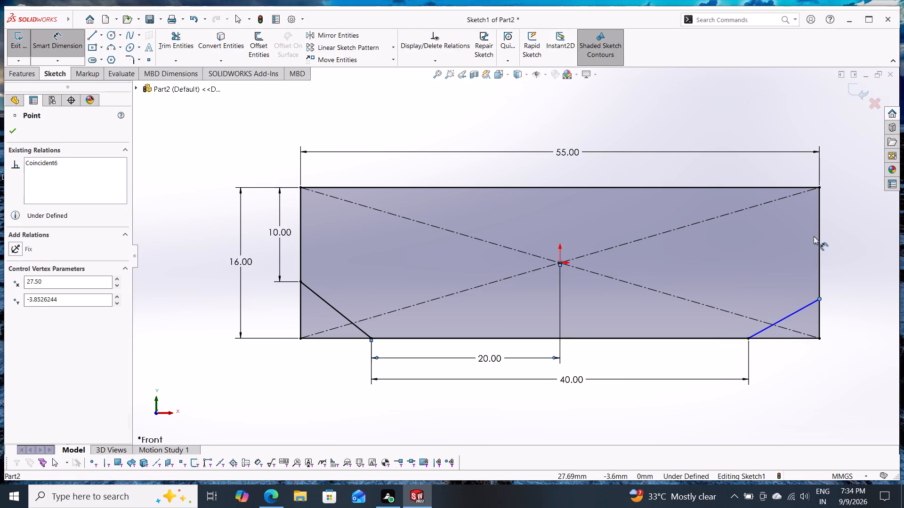
{"action": "left_click", "coordinate": [819, 185]}
{"action": "left_click", "coordinate": [843, 225]}
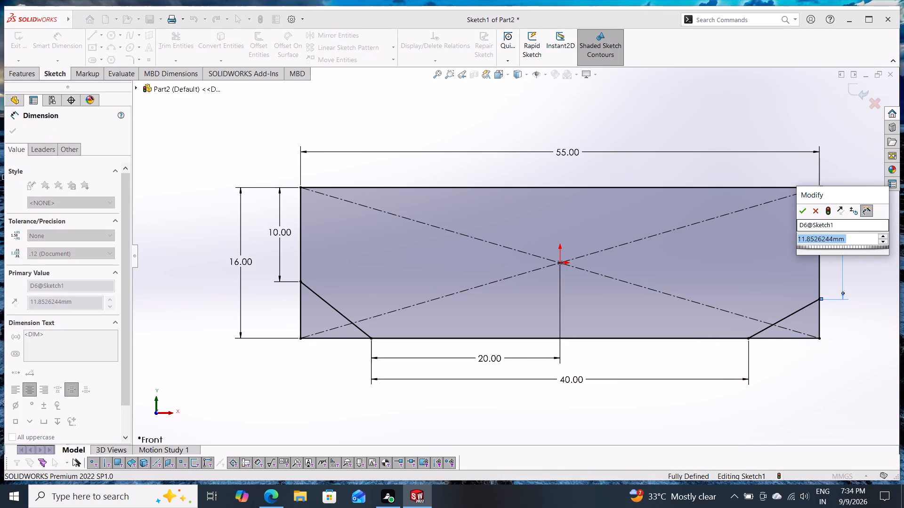
{"action": "type", "text": "10"}
{"action": "key", "text": "Return"}
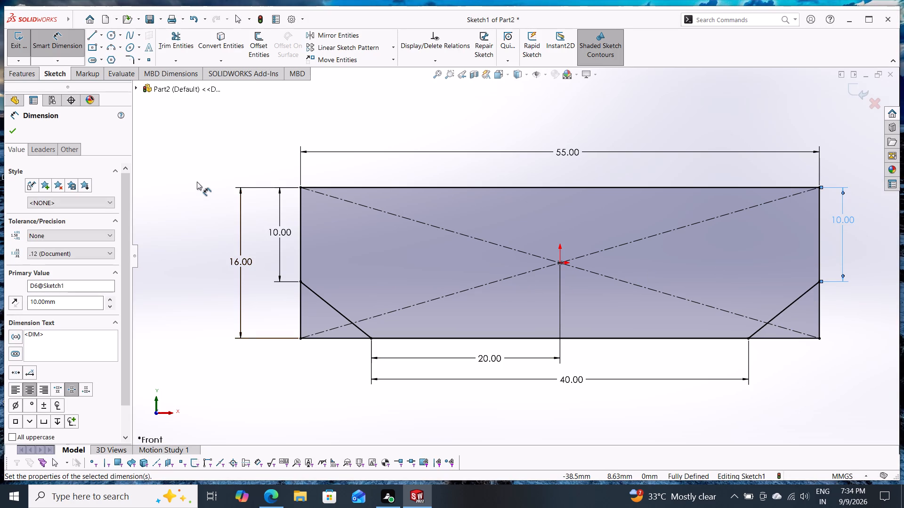
Power-trim the rectangle edges outside the diagonals at both lower corners.
{"action": "left_click", "coordinate": [183, 40]}
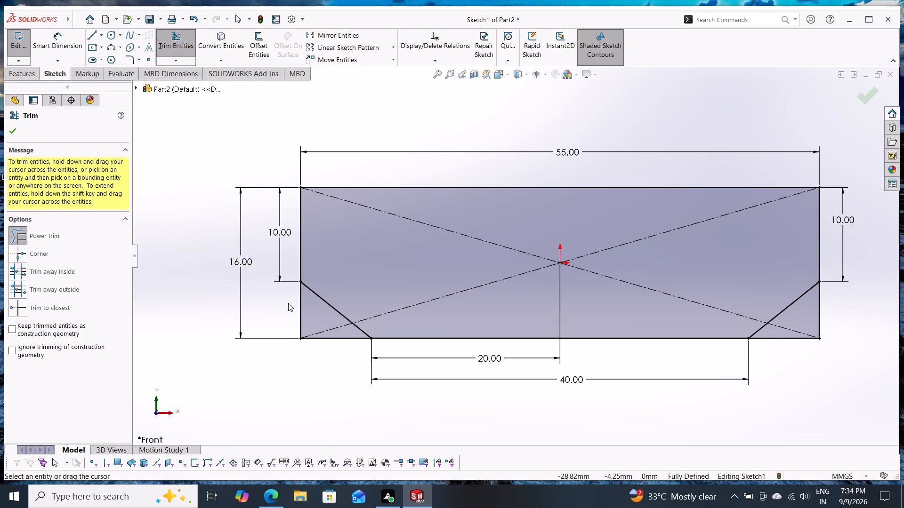
{"action": "left_click_drag", "start_coordinate": [288, 303], "coordinate": [309, 308]}
{"action": "left_click_drag", "start_coordinate": [336, 359], "coordinate": [341, 334]}
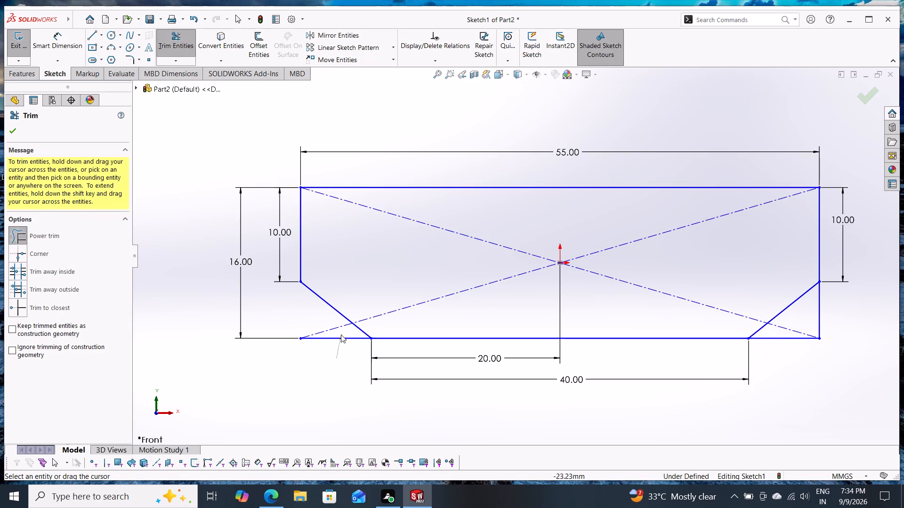
{"action": "left_click_drag", "start_coordinate": [341, 334], "coordinate": [341, 334]}
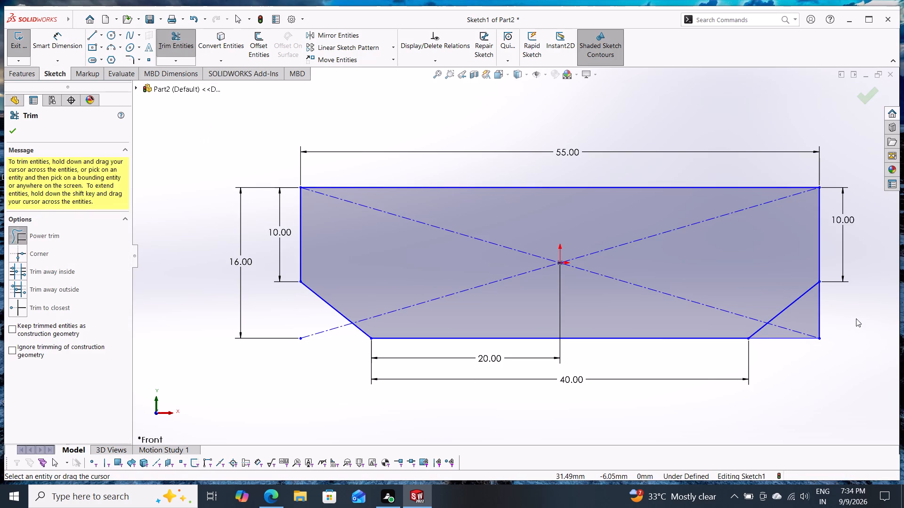
{"action": "left_click_drag", "start_coordinate": [854, 312], "coordinate": [809, 315]}
{"action": "left_click_drag", "start_coordinate": [788, 356], "coordinate": [789, 338]}
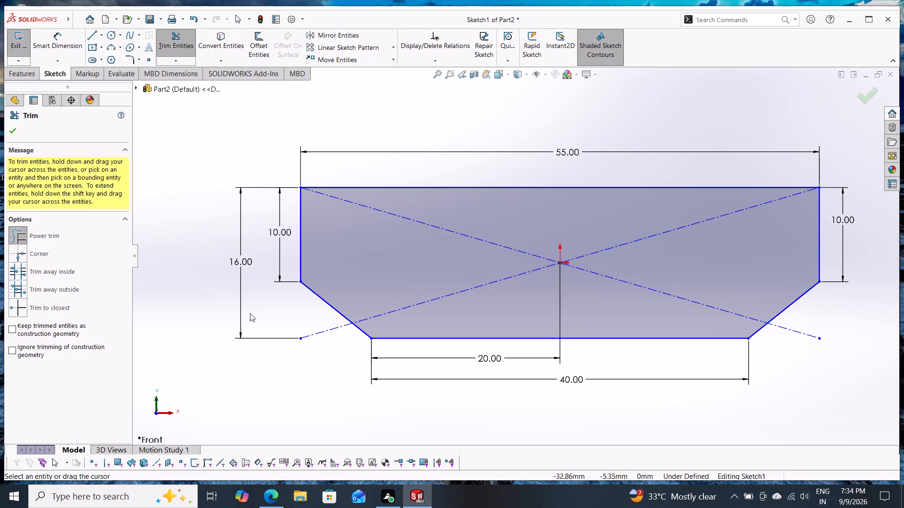
Extrude the trimmed profile 7 mm as a boss, using Mid Plane about the sketch plane.
{"action": "left_click", "coordinate": [12, 131]}
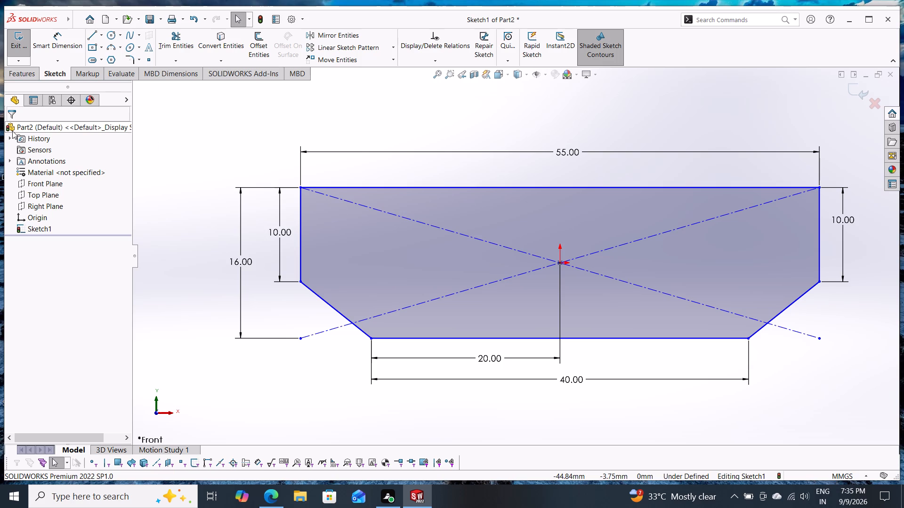
{"action": "left_click", "coordinate": [22, 77]}
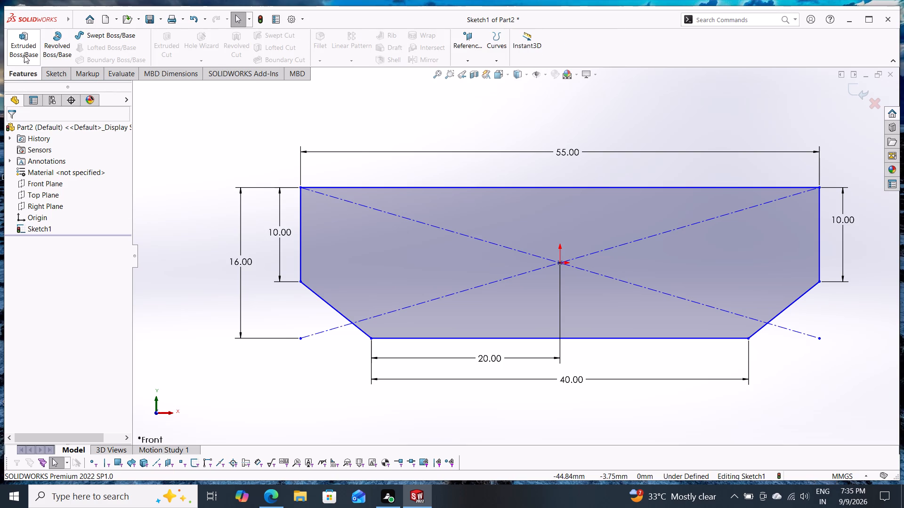
{"action": "left_click", "coordinate": [26, 48]}
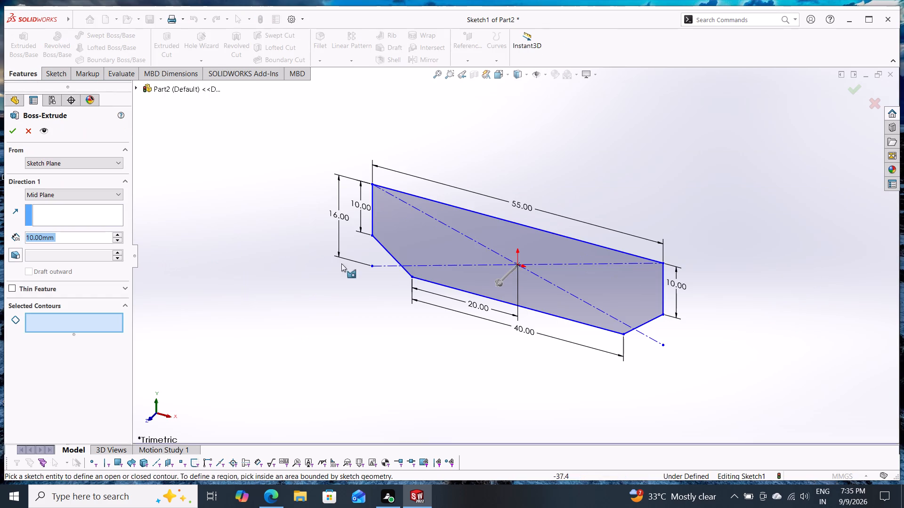
{"action": "left_click", "coordinate": [420, 238]}
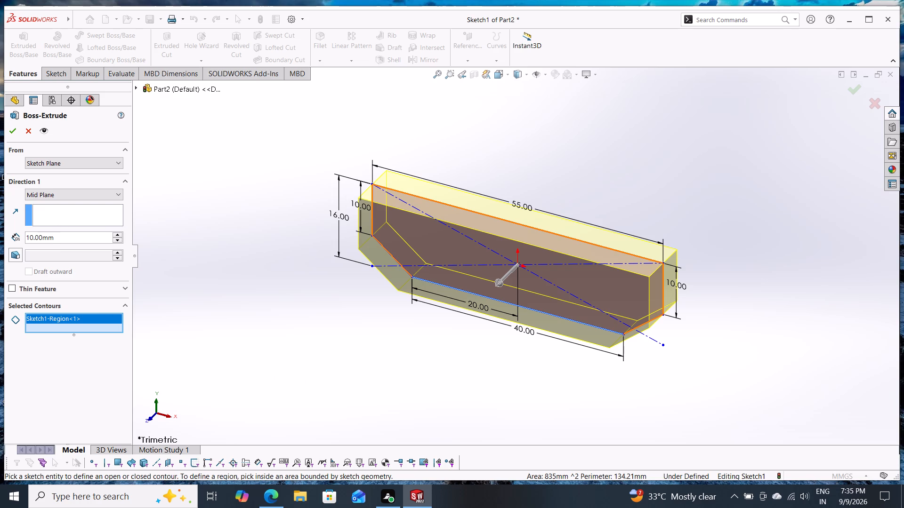
{"action": "left_click_drag", "start_coordinate": [62, 240], "coordinate": [0, 245]}
{"action": "key", "text": "7"}
{"action": "key", "text": "Return"}
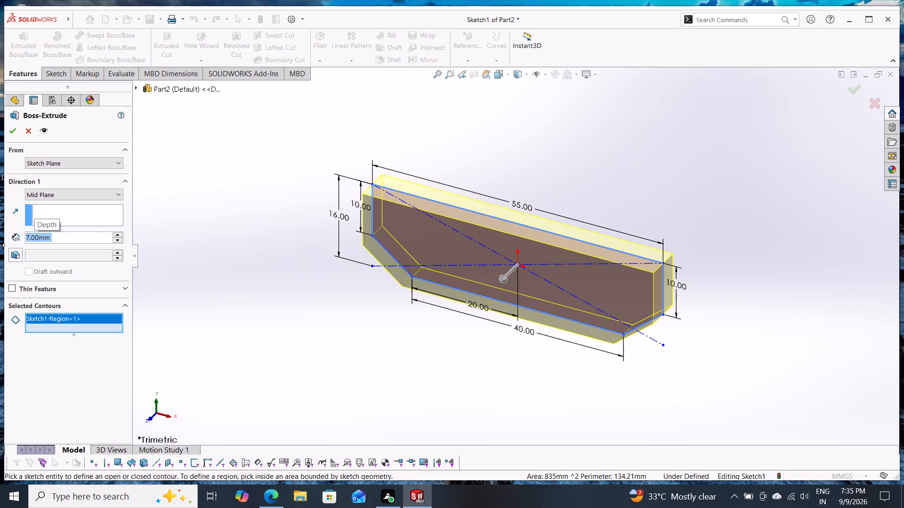
{"action": "left_click", "coordinate": [9, 132]}
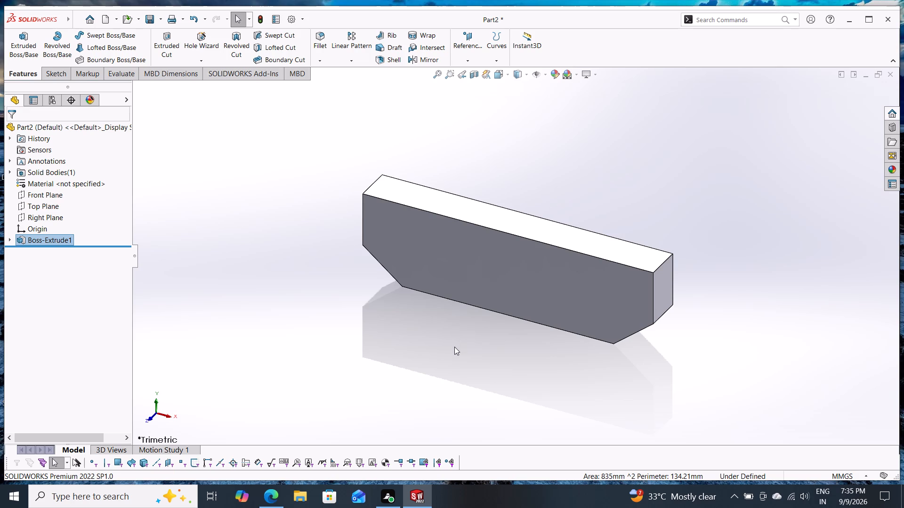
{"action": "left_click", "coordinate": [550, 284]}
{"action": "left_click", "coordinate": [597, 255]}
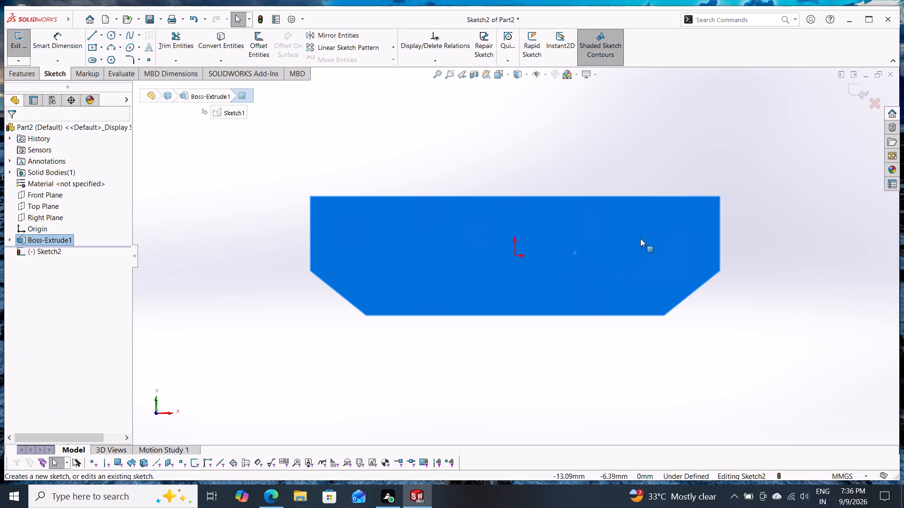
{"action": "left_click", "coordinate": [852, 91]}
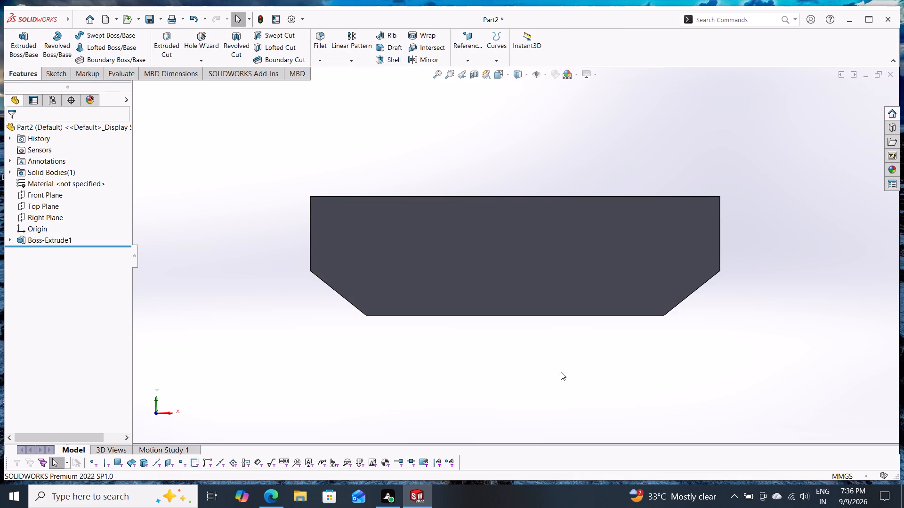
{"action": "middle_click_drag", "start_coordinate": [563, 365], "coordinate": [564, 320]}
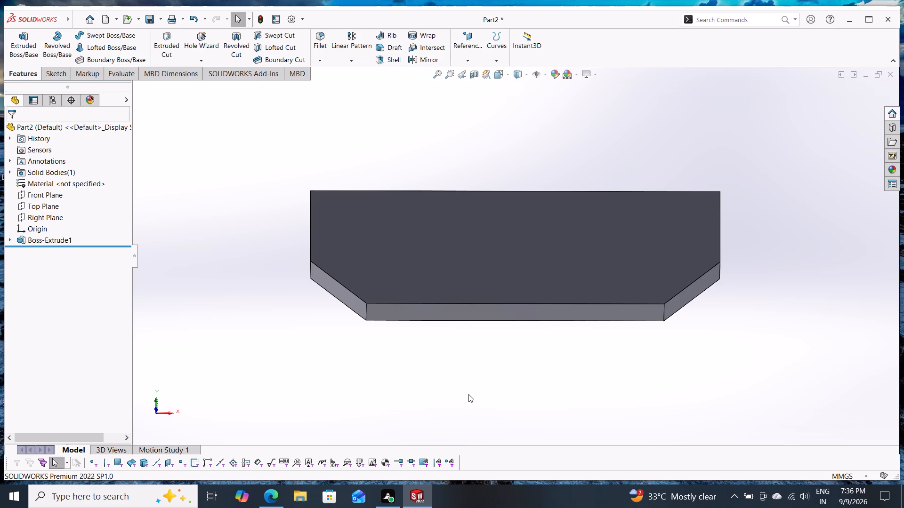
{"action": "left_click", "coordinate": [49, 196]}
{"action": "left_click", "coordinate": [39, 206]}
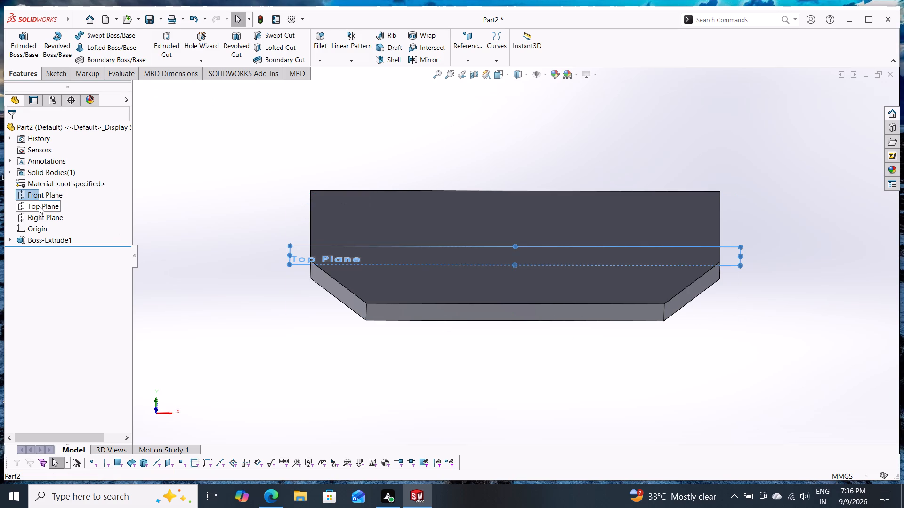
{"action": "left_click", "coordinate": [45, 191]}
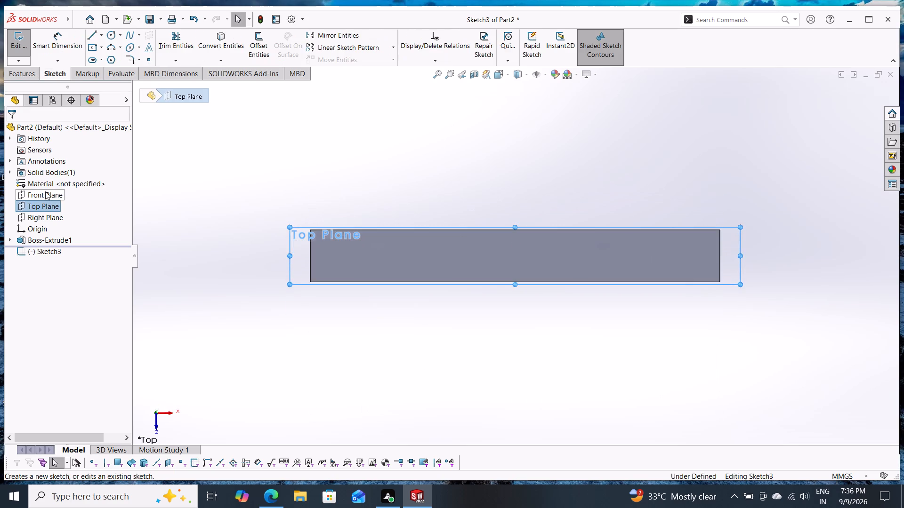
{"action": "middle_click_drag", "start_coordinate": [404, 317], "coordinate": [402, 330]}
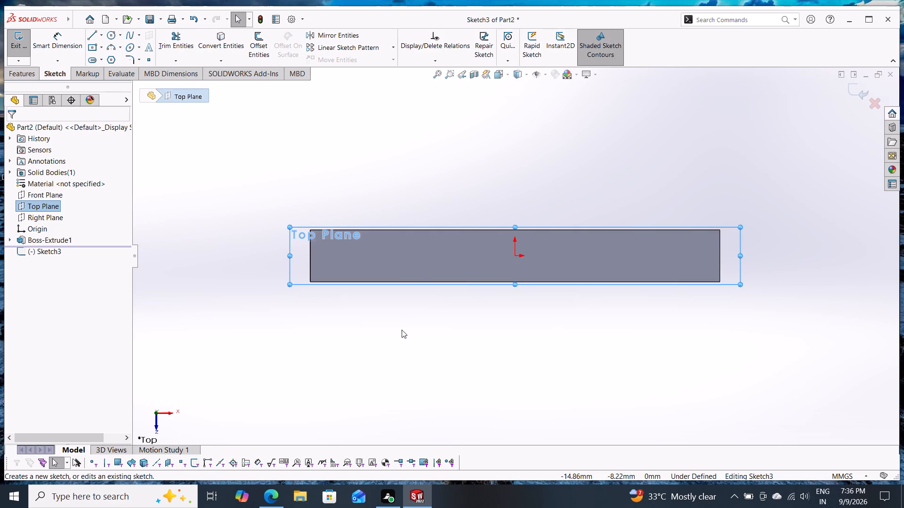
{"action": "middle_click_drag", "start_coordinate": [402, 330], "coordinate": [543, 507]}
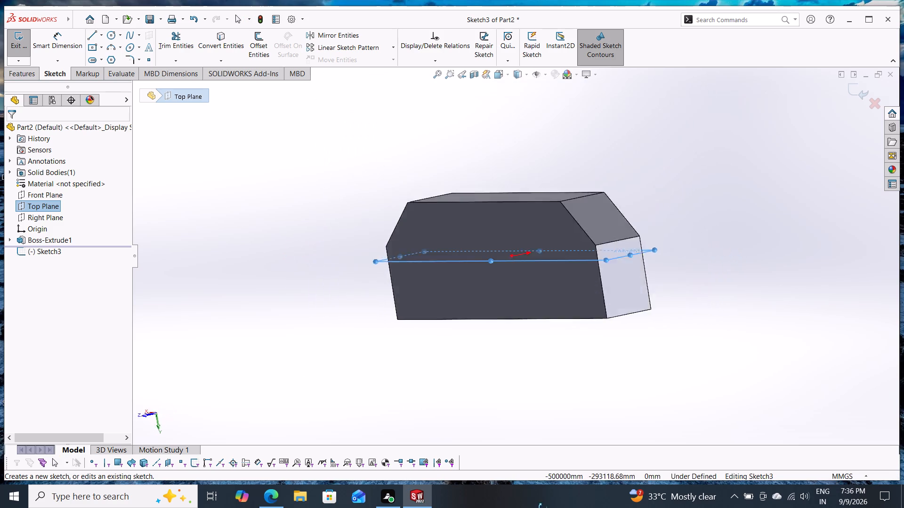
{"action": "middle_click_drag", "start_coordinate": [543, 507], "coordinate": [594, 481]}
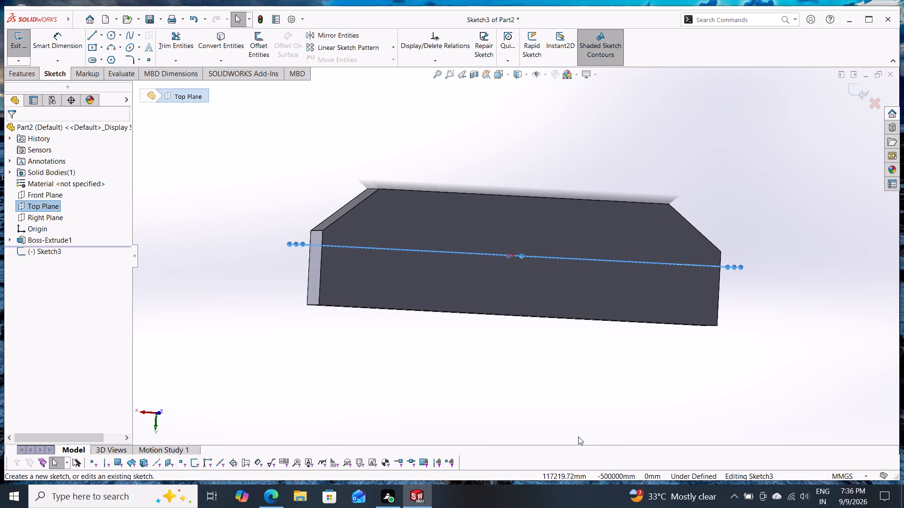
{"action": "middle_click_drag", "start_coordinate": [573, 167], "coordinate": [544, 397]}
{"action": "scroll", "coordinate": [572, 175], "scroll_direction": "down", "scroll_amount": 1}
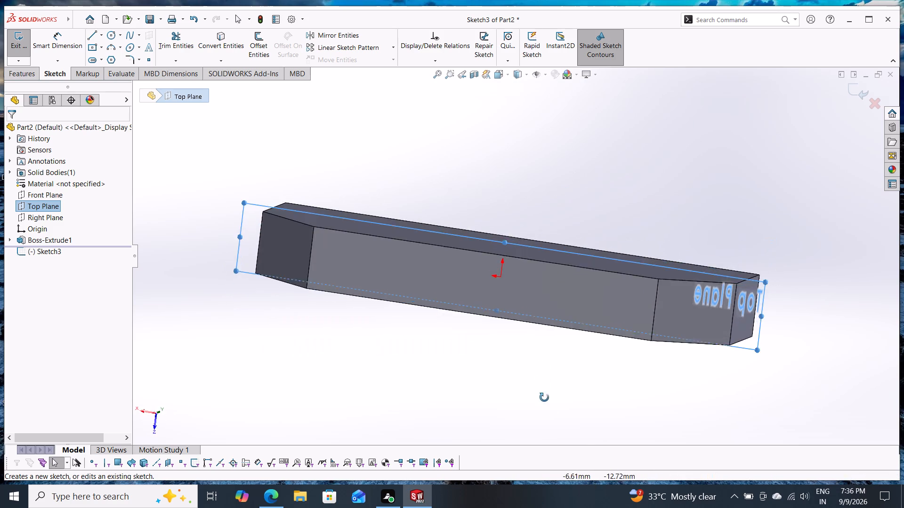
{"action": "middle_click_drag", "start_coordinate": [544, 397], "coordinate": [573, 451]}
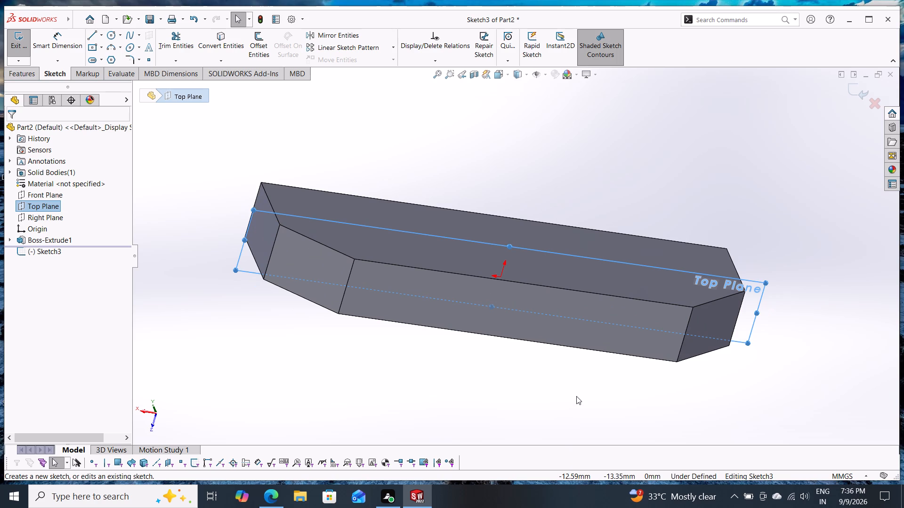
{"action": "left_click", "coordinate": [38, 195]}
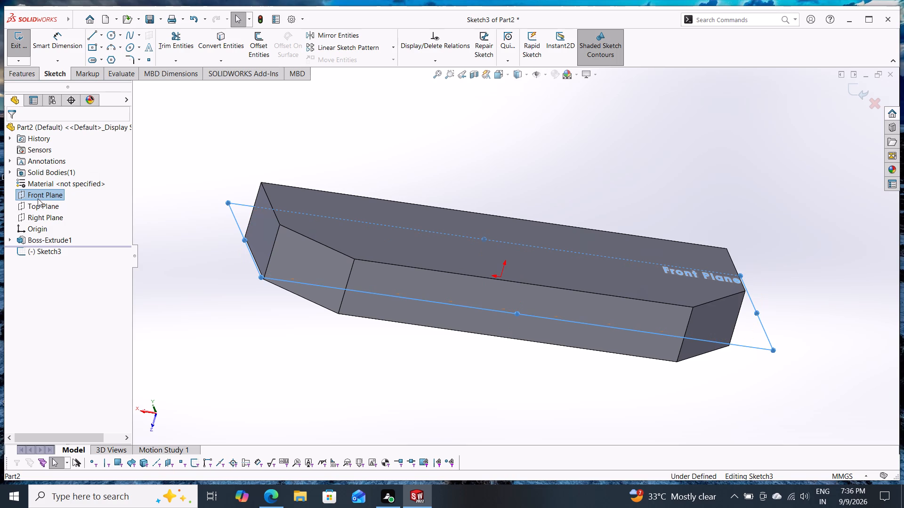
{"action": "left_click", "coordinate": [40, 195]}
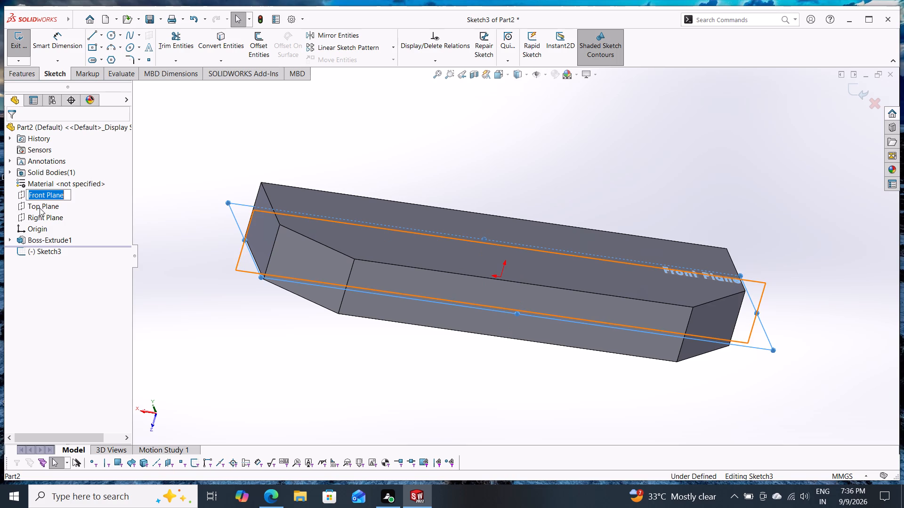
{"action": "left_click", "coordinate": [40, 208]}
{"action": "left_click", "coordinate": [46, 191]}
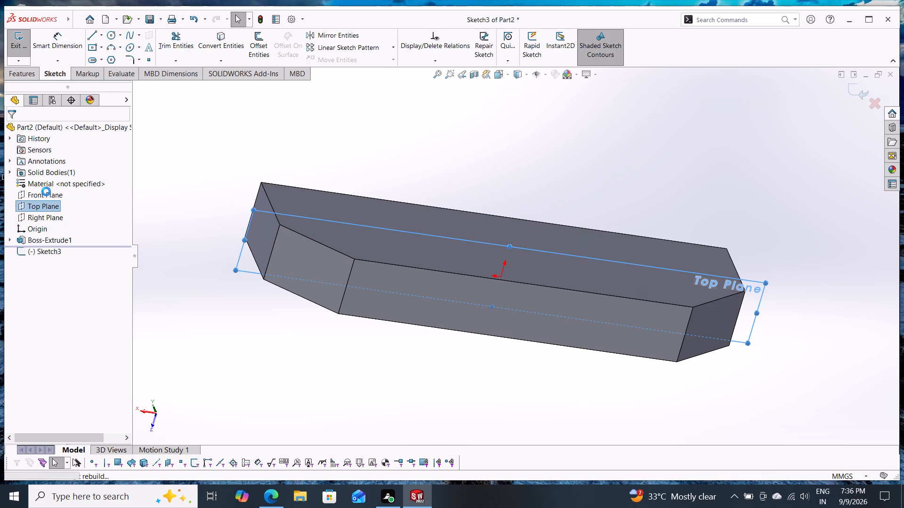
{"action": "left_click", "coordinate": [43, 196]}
On the Top Plane, sketch a closed rectangle with lines, about 10 mm wide around the origin and spanning the body's 7 mm thickness.
{"action": "left_click", "coordinate": [40, 204]}
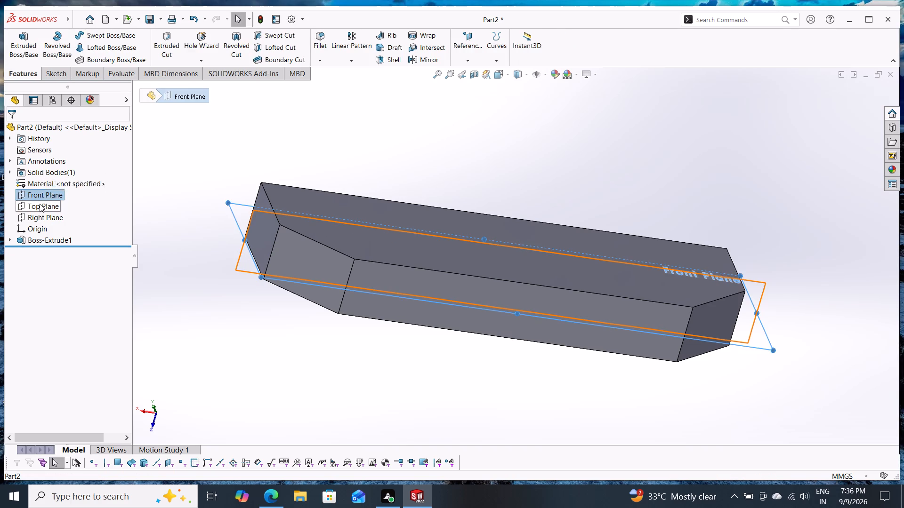
{"action": "left_click", "coordinate": [46, 193]}
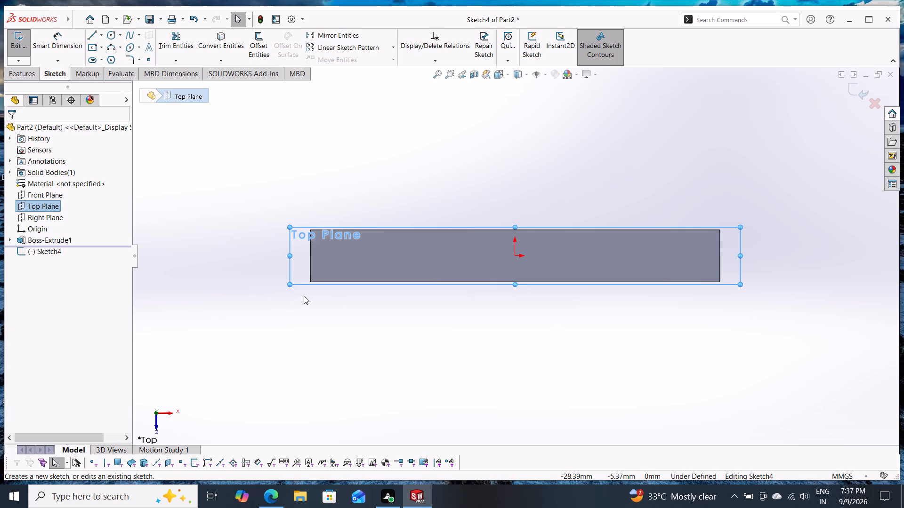
{"action": "left_click", "coordinate": [93, 34]}
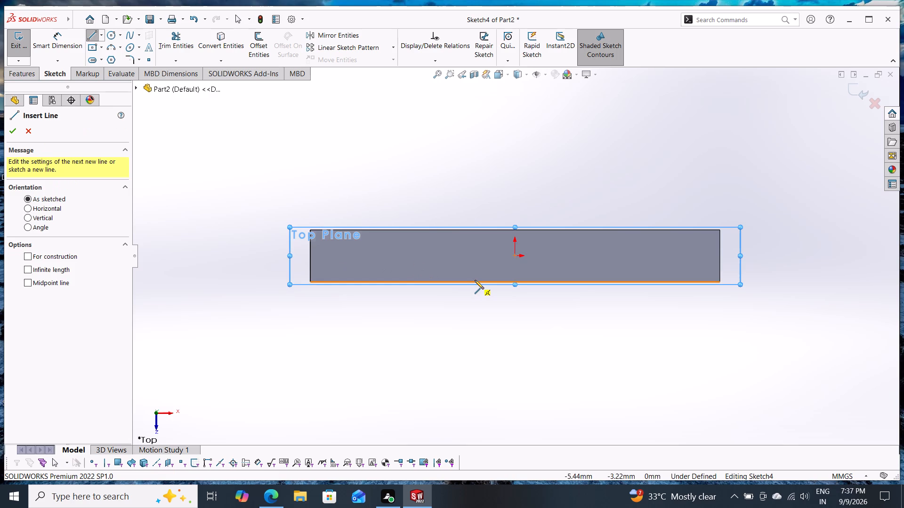
{"action": "left_click", "coordinate": [475, 280]}
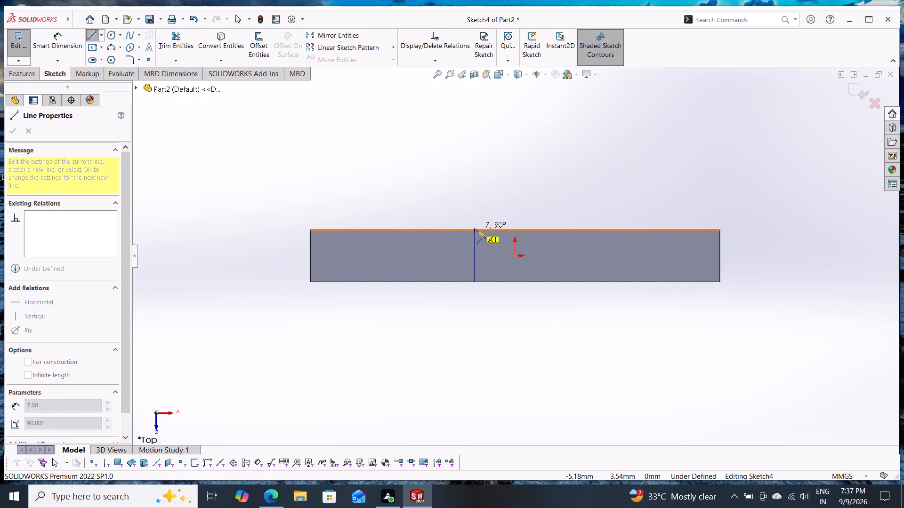
{"action": "left_click", "coordinate": [476, 230]}
{"action": "left_click", "coordinate": [549, 230]}
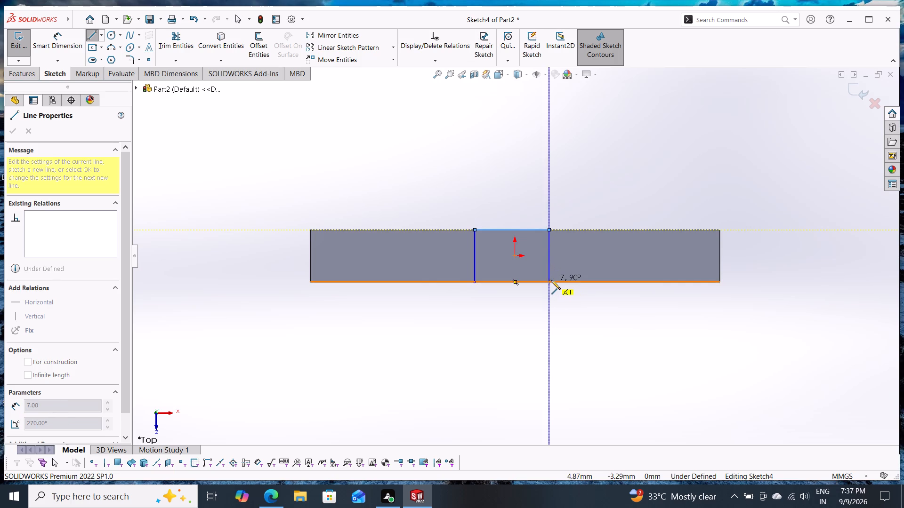
{"action": "left_click", "coordinate": [551, 280]}
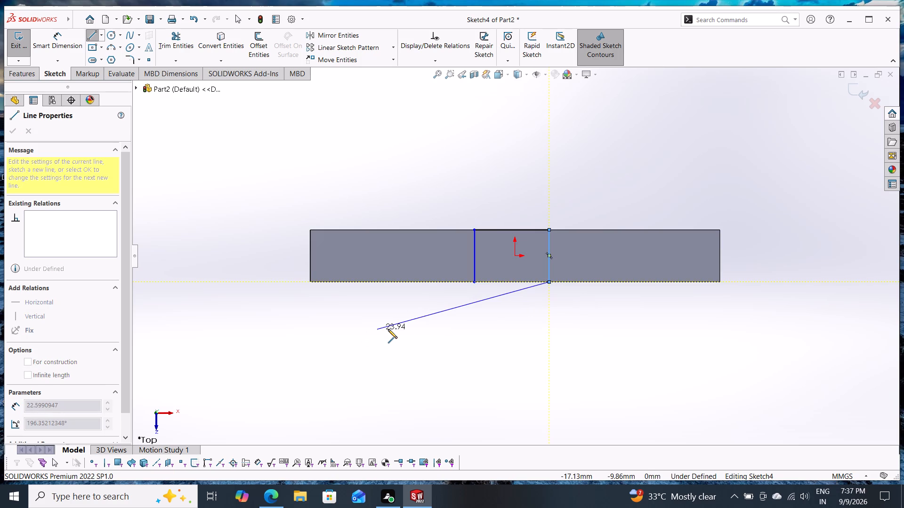
{"action": "left_click", "coordinate": [476, 283]}
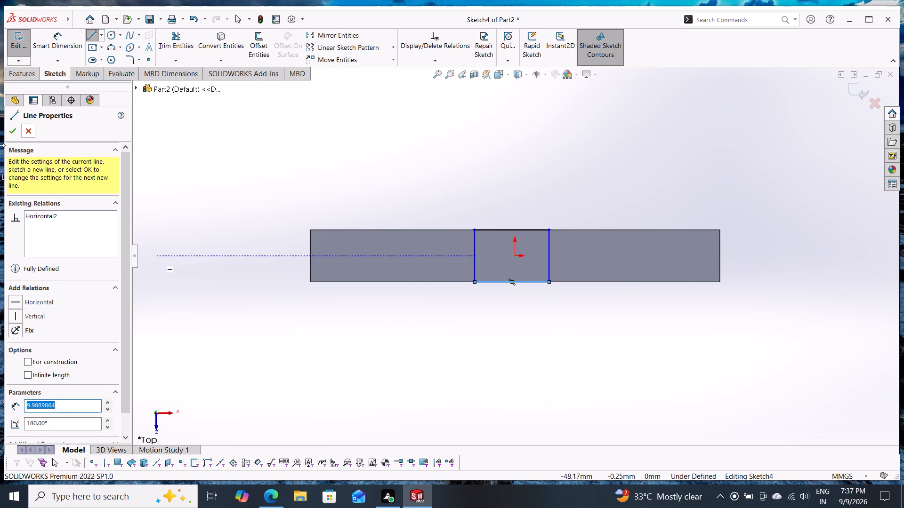
{"action": "left_click", "coordinate": [9, 134]}
Dimension the rectangle's lower edge to a width of 13 mm.
{"action": "left_click", "coordinate": [64, 41]}
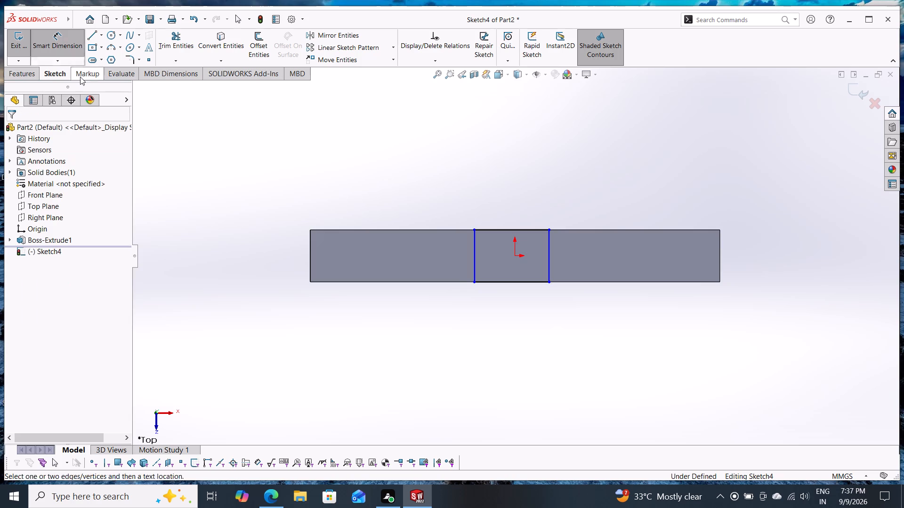
{"action": "left_click", "coordinate": [487, 282]}
{"action": "left_click", "coordinate": [506, 324]}
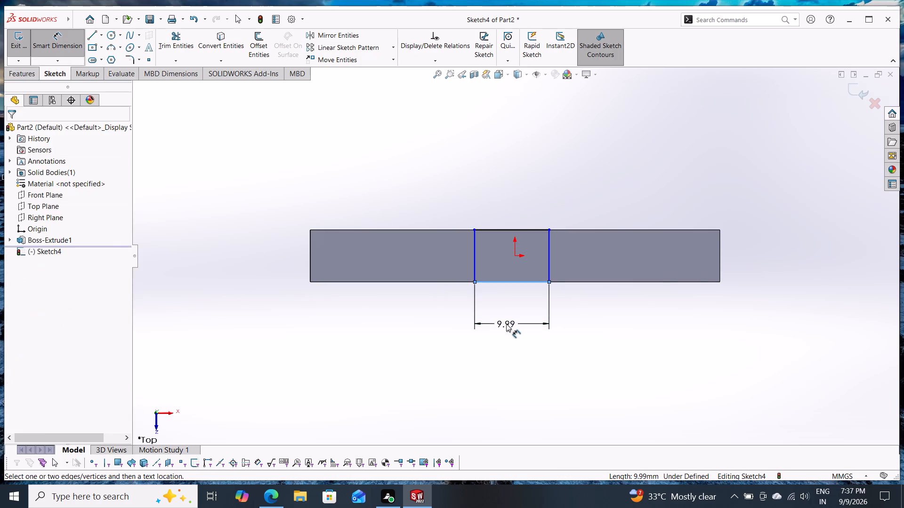
{"action": "type", "text": "13"}
{"action": "key", "text": "Return"}
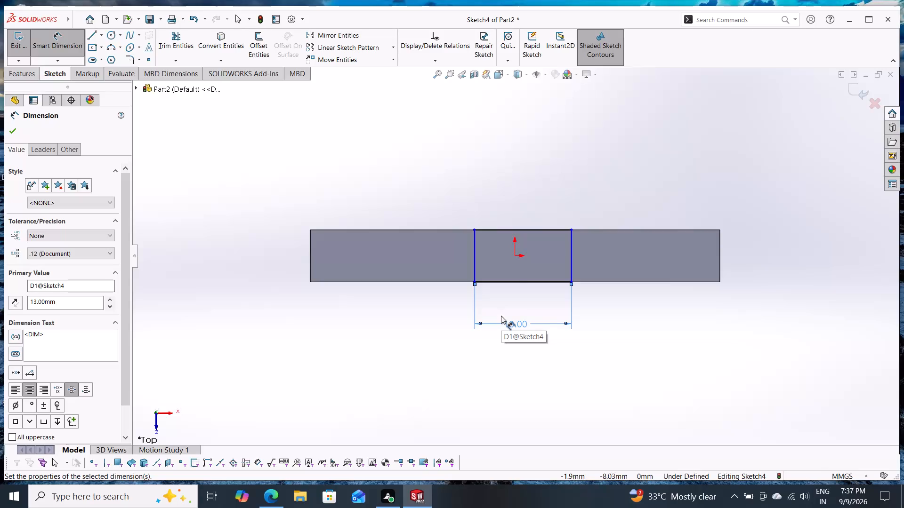
Dimension the rectangle's lower-left corner 6.5 mm horizontally from the origin.
{"action": "left_click", "coordinate": [517, 257]}
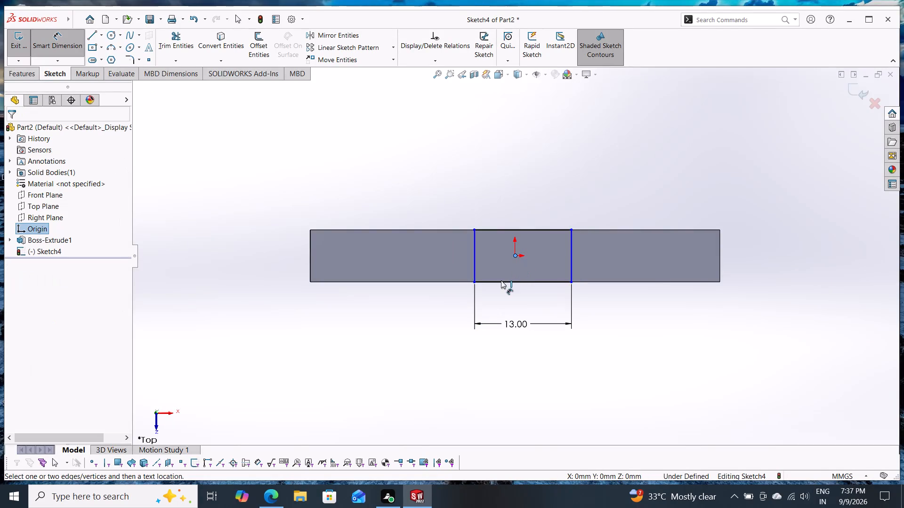
{"action": "left_click", "coordinate": [477, 281]}
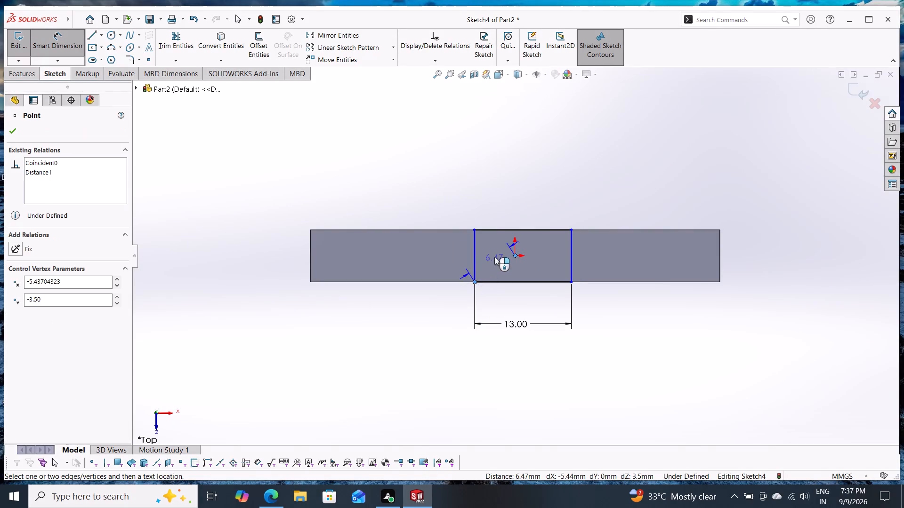
{"action": "left_click", "coordinate": [492, 300]}
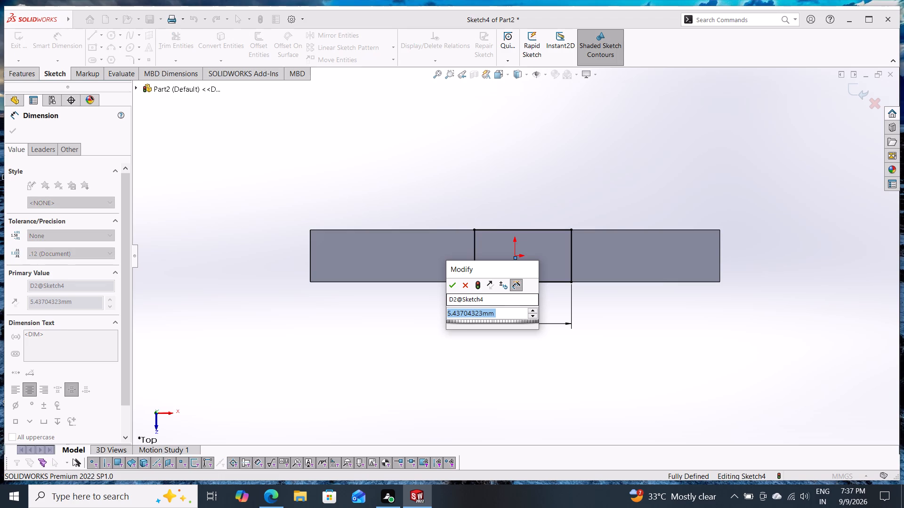
{"action": "type", "text": "6.5"}
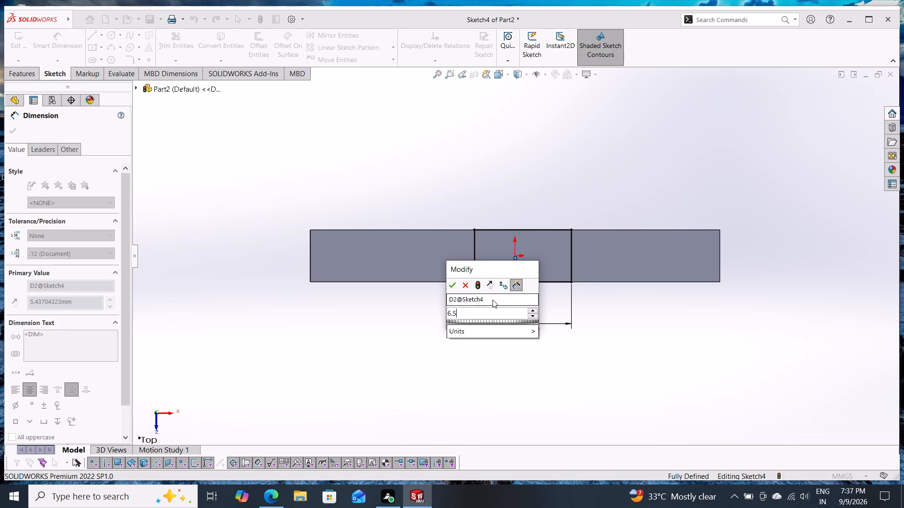
{"action": "key", "text": "Return"}
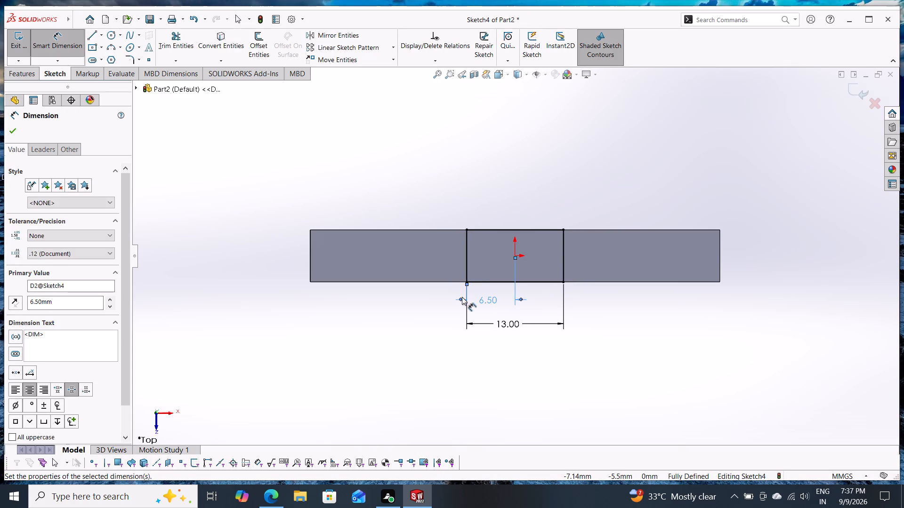
{"action": "left_click", "coordinate": [14, 132]}
{"action": "left_click", "coordinate": [16, 70]}
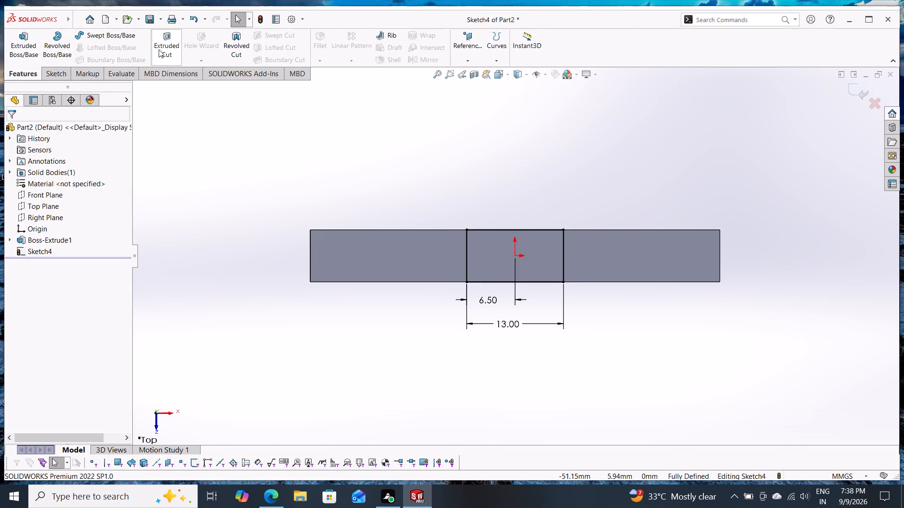
Cut the centred 13 mm wide rectangle out of the body with Extruded Cut, Through All - Both, keeping all resulting bodies.
{"action": "left_click", "coordinate": [169, 43]}
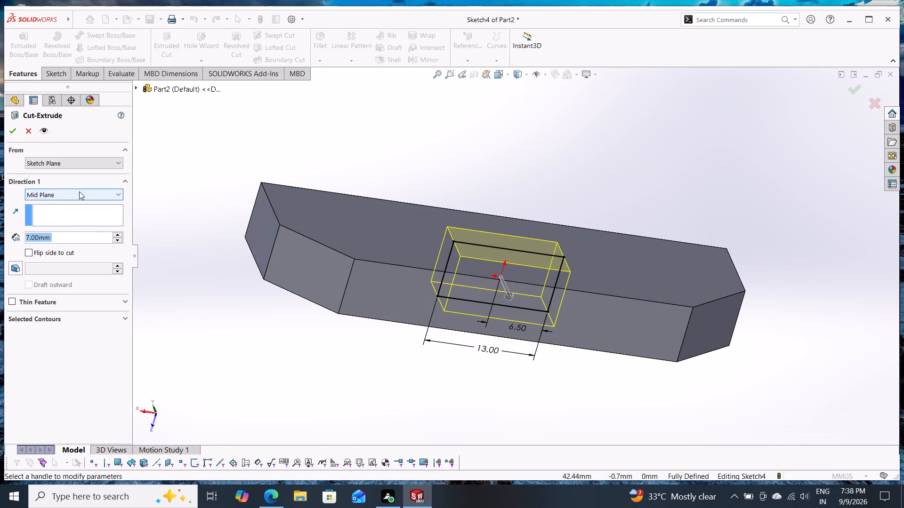
{"action": "left_click", "coordinate": [81, 190]}
{"action": "left_click", "coordinate": [46, 213]}
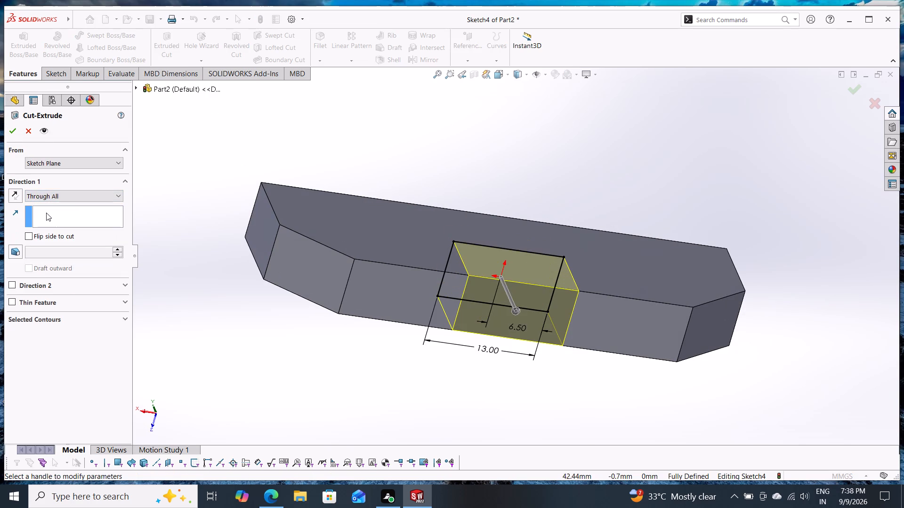
{"action": "left_click", "coordinate": [68, 198]}
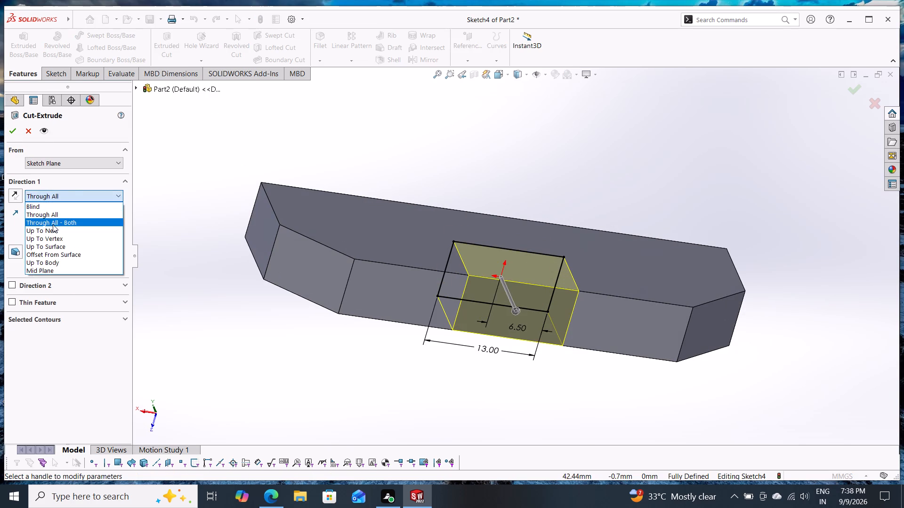
{"action": "left_click", "coordinate": [53, 224]}
{"action": "left_click", "coordinate": [8, 132]}
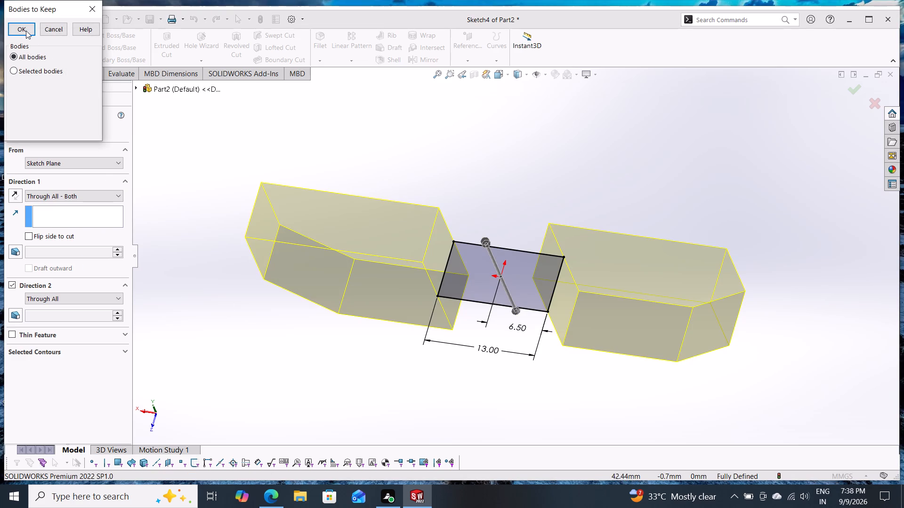
{"action": "left_click", "coordinate": [25, 29]}
Examine the two separated bodies and the gap between them from several angles.
{"action": "middle_click_drag", "start_coordinate": [266, 322], "coordinate": [420, 505]}
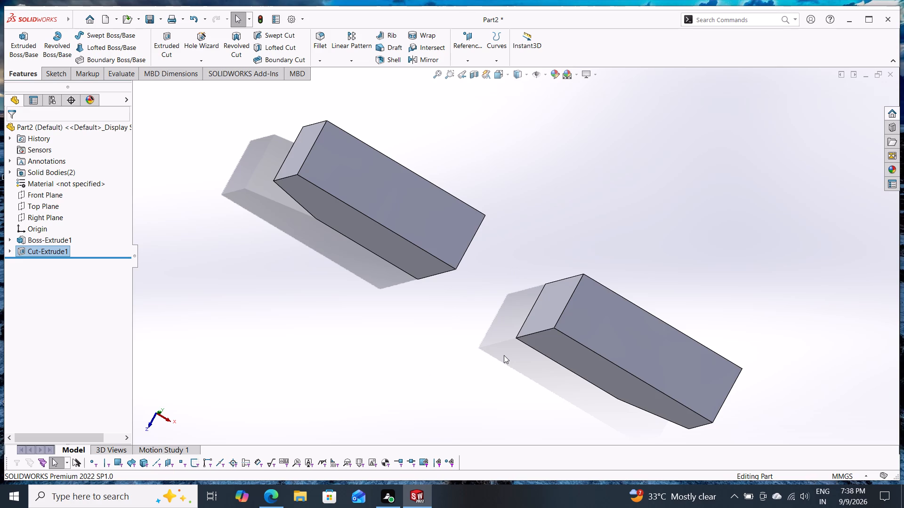
{"action": "middle_click_drag", "start_coordinate": [617, 197], "coordinate": [571, 288]}
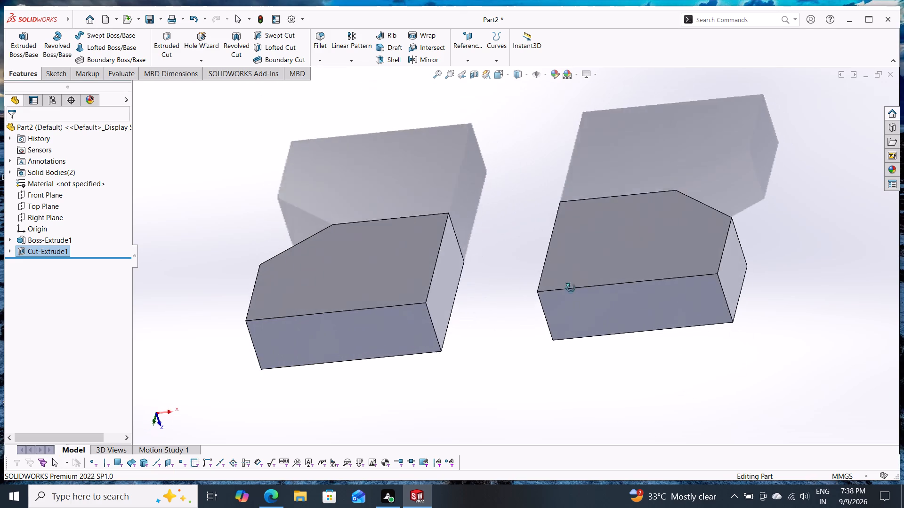
{"action": "middle_click_drag", "start_coordinate": [571, 288], "coordinate": [581, 266]}
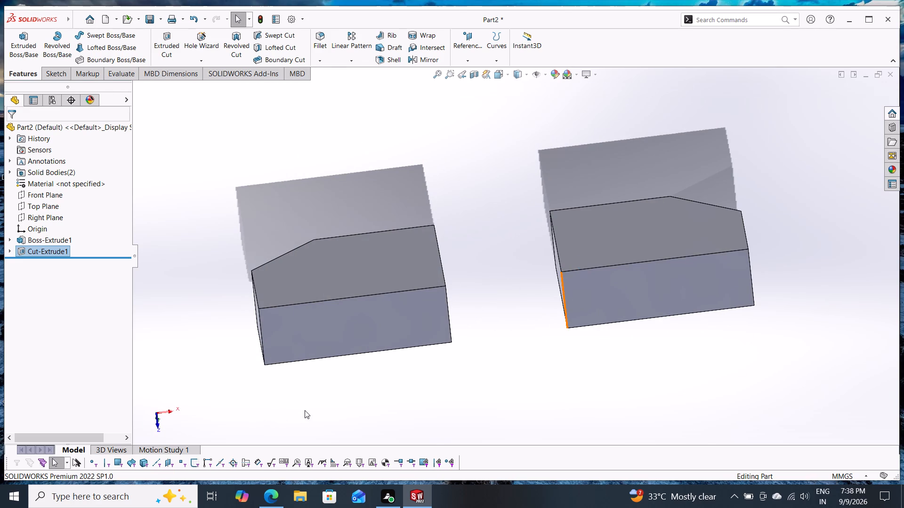
{"action": "middle_click_drag", "start_coordinate": [330, 373], "coordinate": [508, 459]}
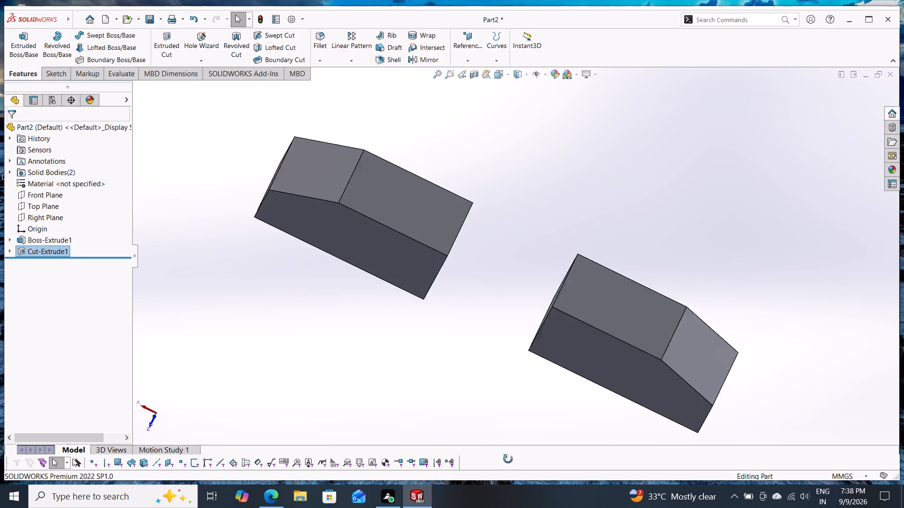
{"action": "middle_click_drag", "start_coordinate": [508, 459], "coordinate": [524, 480]}
{"action": "middle_click_drag", "start_coordinate": [555, 204], "coordinate": [532, 261]}
{"action": "scroll", "coordinate": [556, 222], "scroll_direction": "down", "scroll_amount": 1}
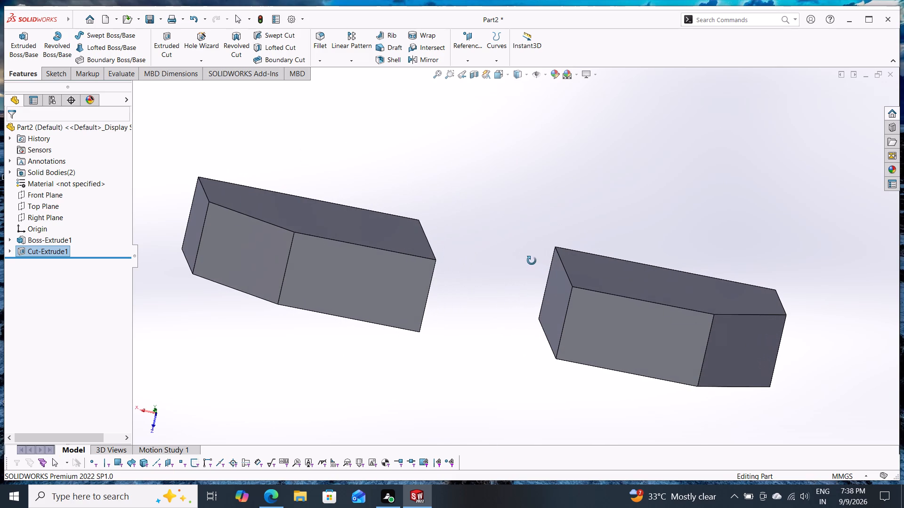
{"action": "middle_click_drag", "start_coordinate": [532, 261], "coordinate": [532, 257]}
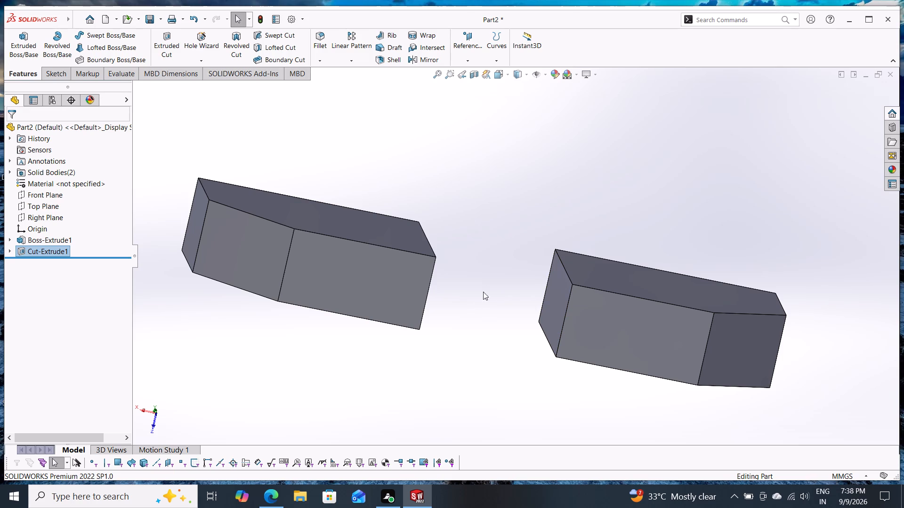
On the Top Plane, sketch a closed line rectangle about 7 by 17 mm, standing on the left body's top edge at its inner corner.
{"action": "left_click", "coordinate": [40, 205]}
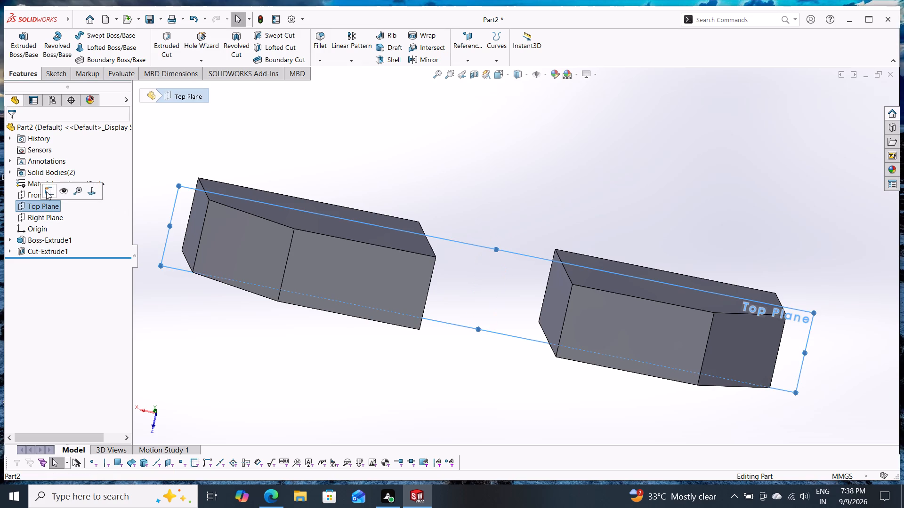
{"action": "left_click", "coordinate": [362, 281]}
{"action": "left_click", "coordinate": [404, 255]}
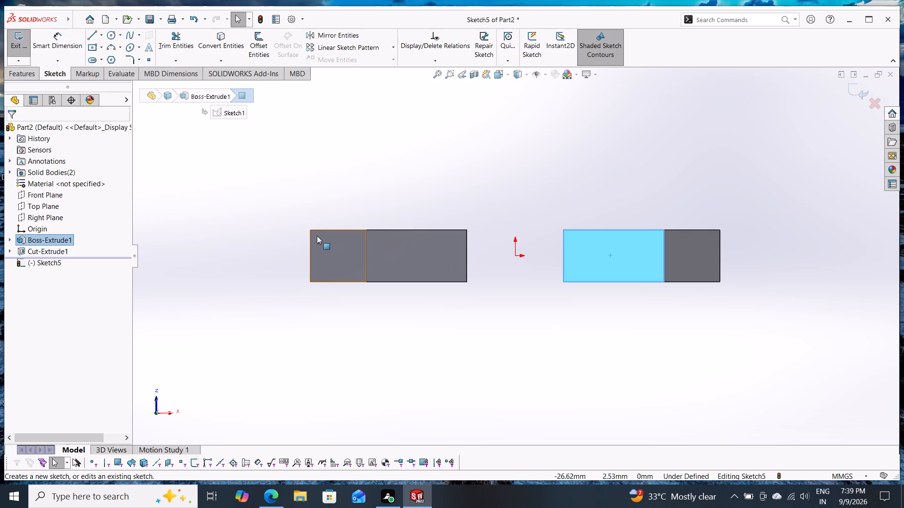
{"action": "middle_click_drag", "start_coordinate": [484, 182], "coordinate": [487, 238]}
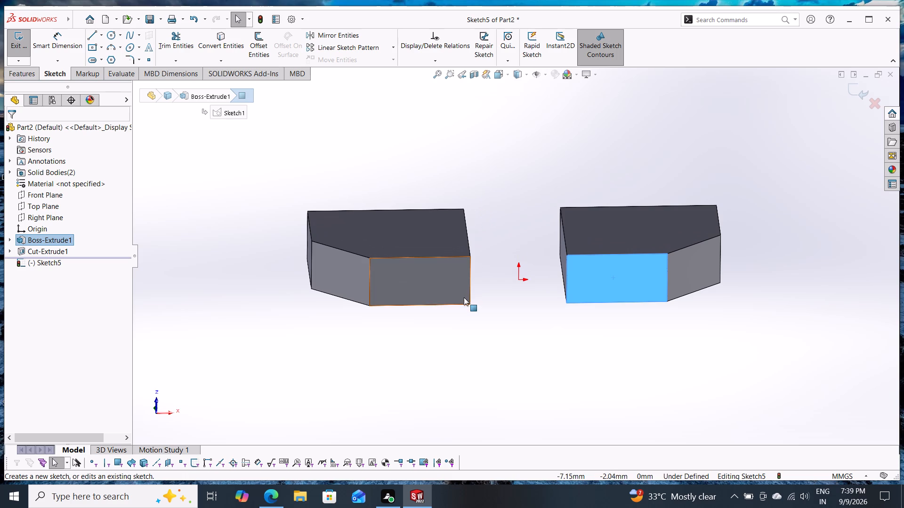
{"action": "left_click", "coordinate": [463, 75]}
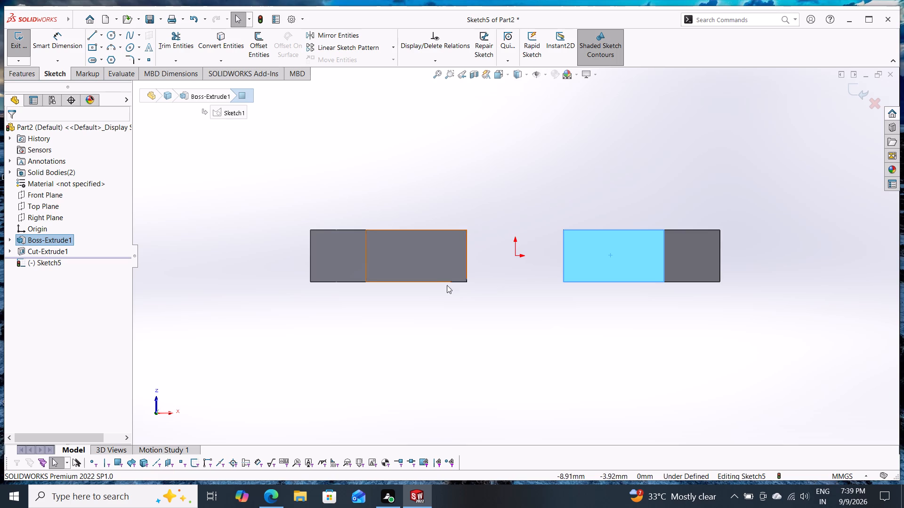
{"action": "left_click", "coordinate": [94, 32]}
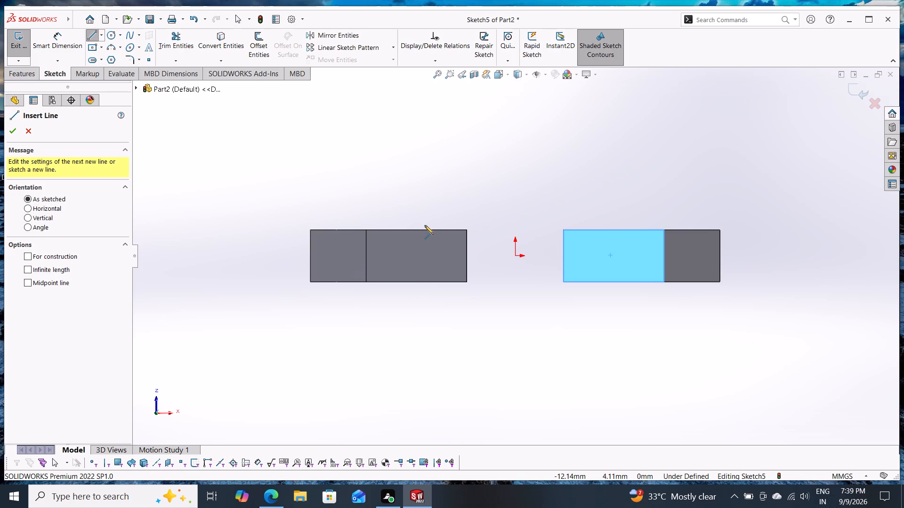
{"action": "left_click", "coordinate": [468, 230]}
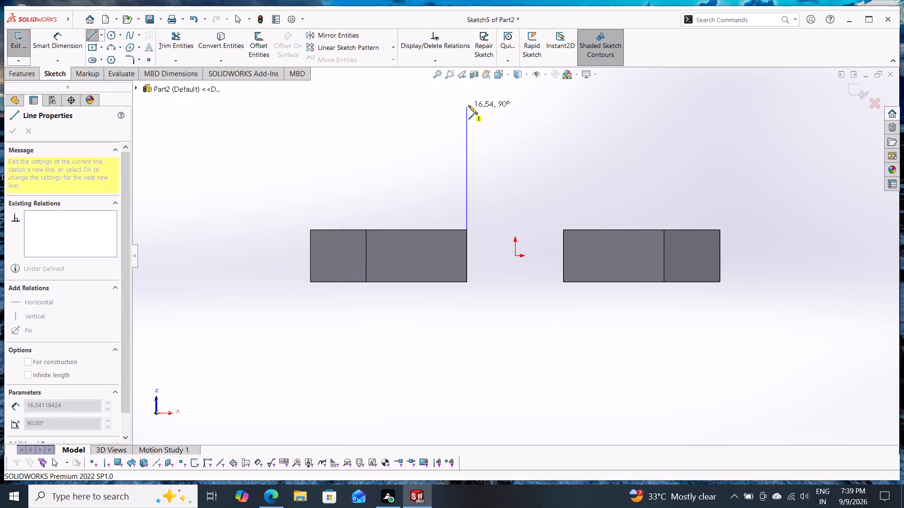
{"action": "left_click", "coordinate": [468, 105]}
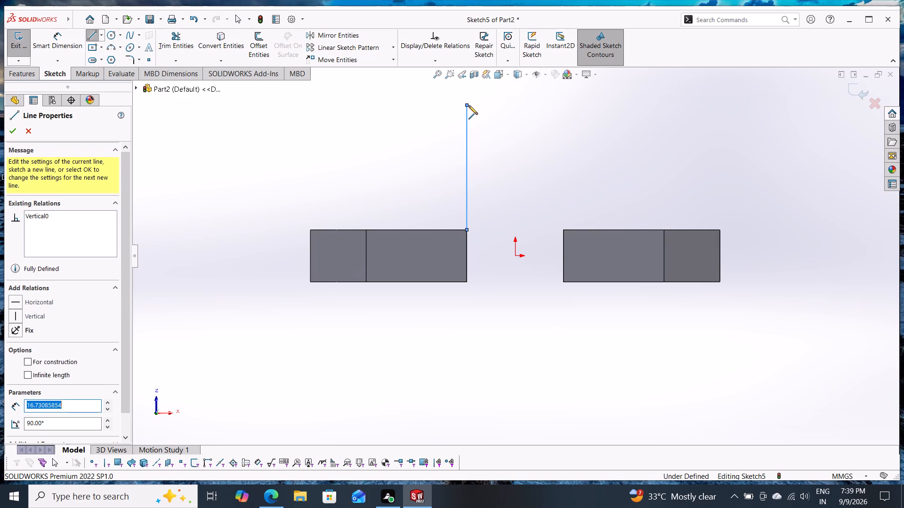
{"action": "left_click", "coordinate": [414, 105]}
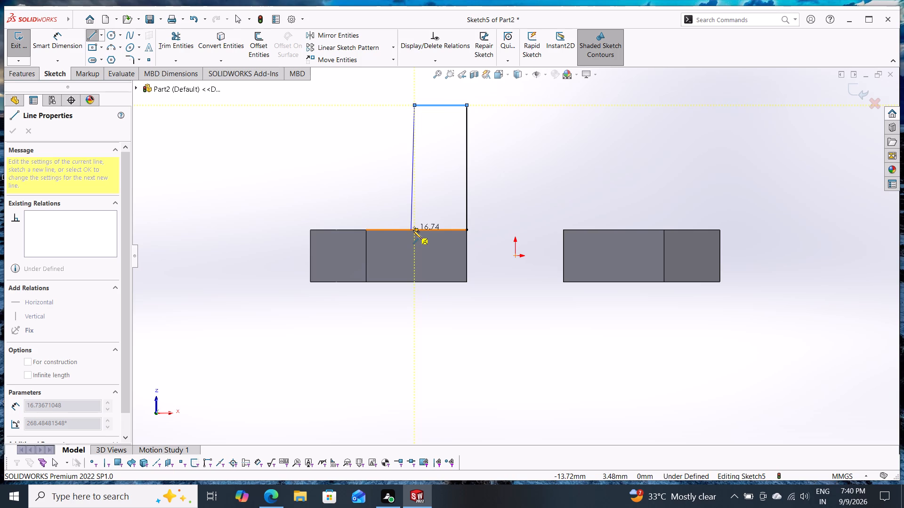
{"action": "left_click", "coordinate": [413, 230]}
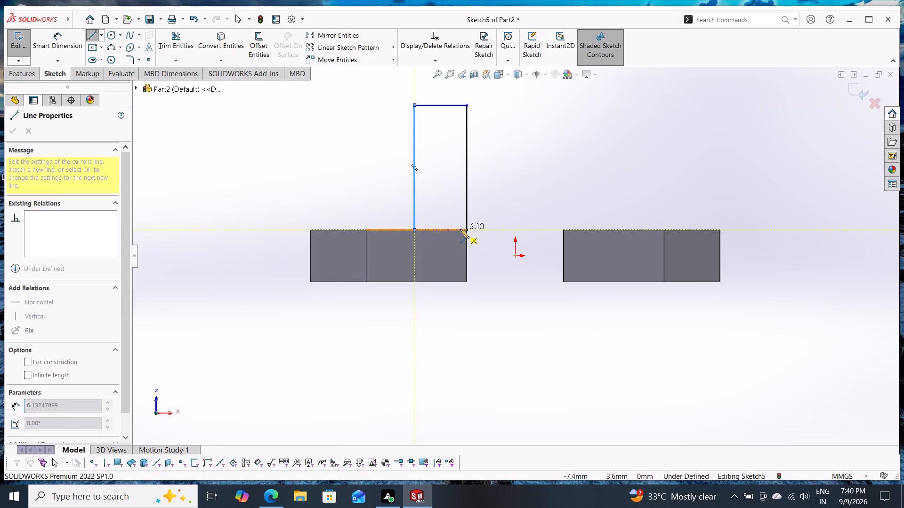
{"action": "left_click", "coordinate": [467, 230]}
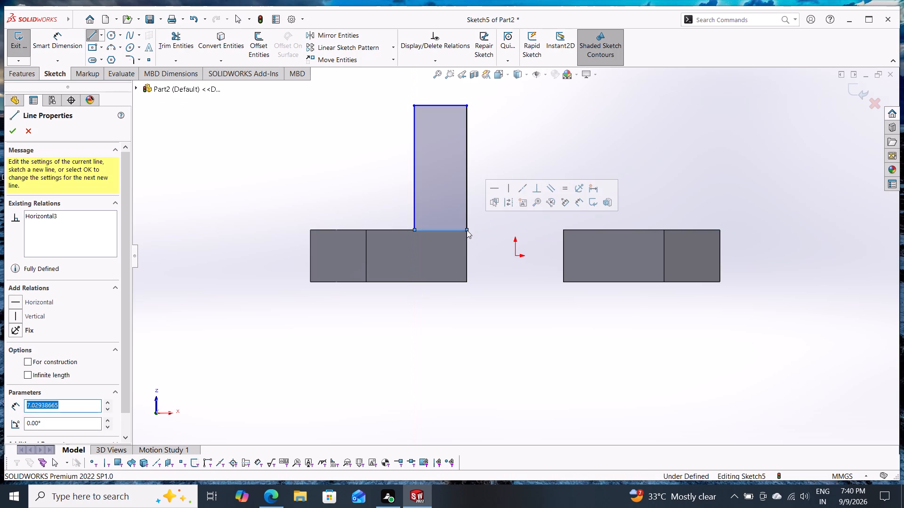
{"action": "key", "text": "Escape"}
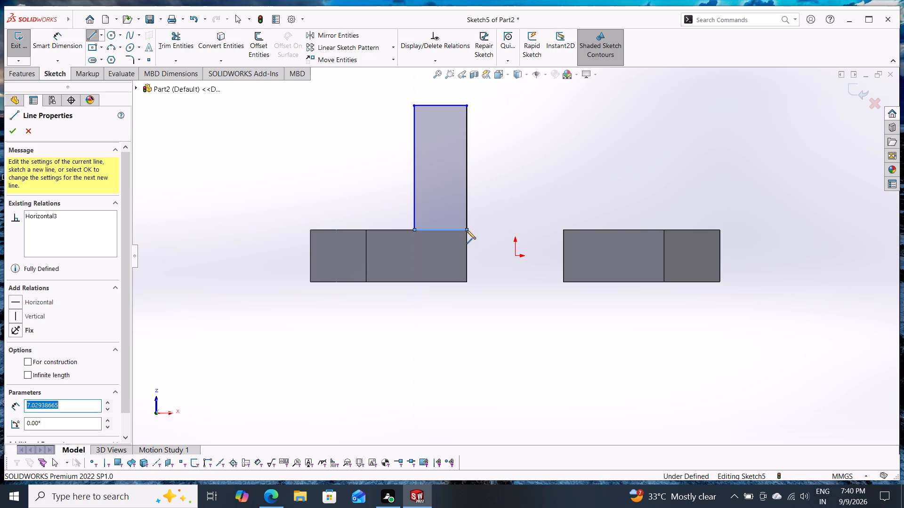
{"action": "left_click", "coordinate": [15, 129]}
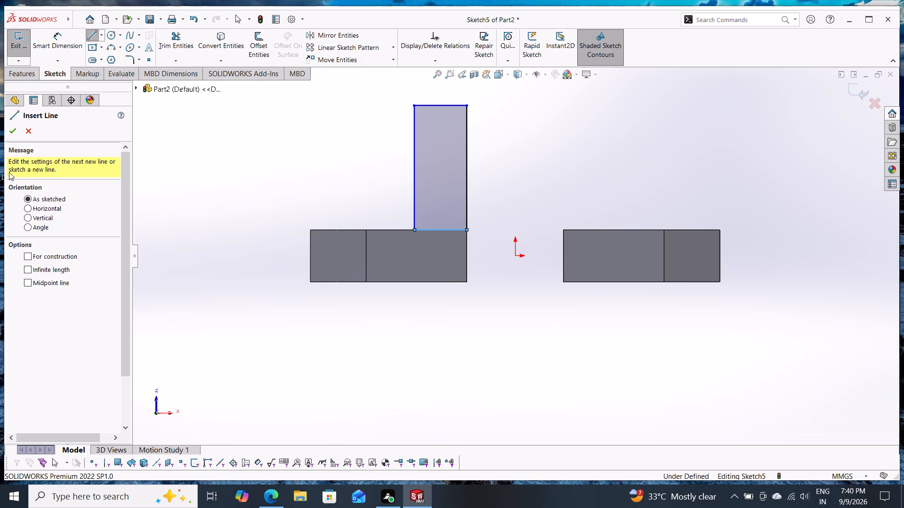
Dimension the rectangle's upper-left corner 32 mm vertically from the left body's lower-left corner.
{"action": "left_click", "coordinate": [67, 36]}
{"action": "left_click", "coordinate": [414, 105]}
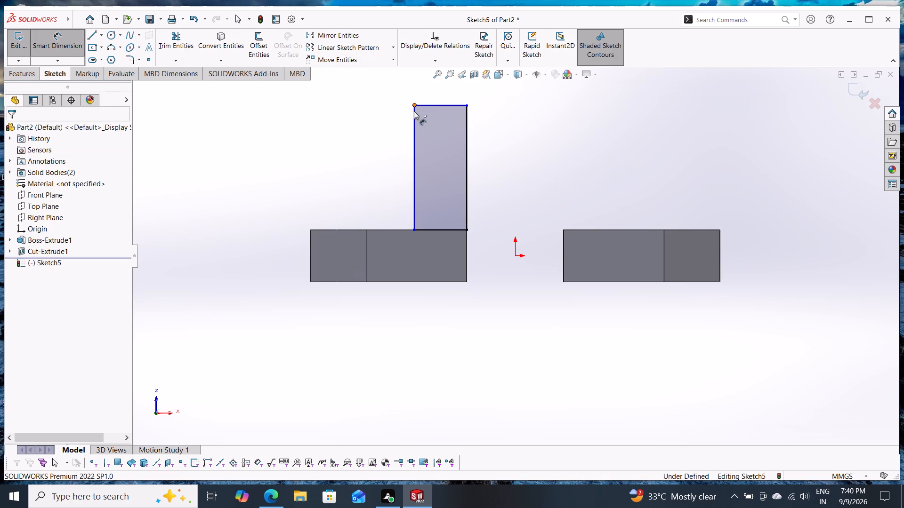
{"action": "left_click", "coordinate": [311, 281]}
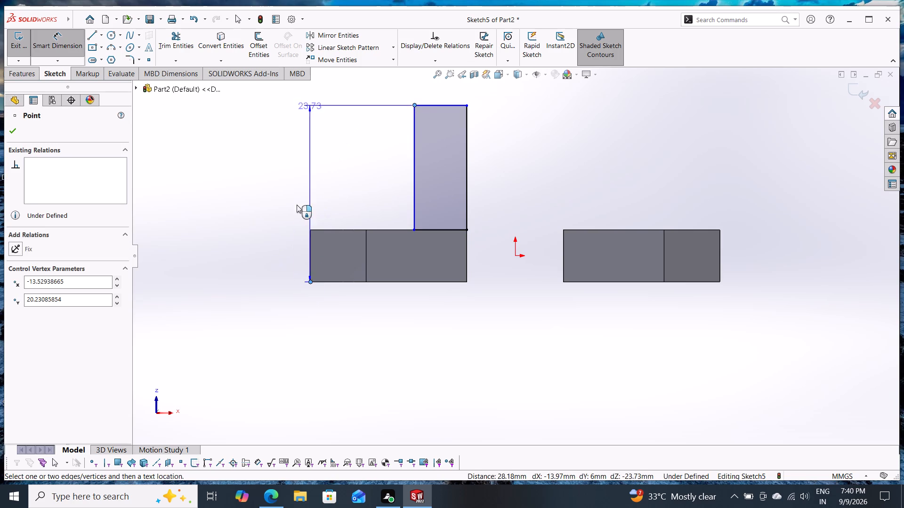
{"action": "left_click", "coordinate": [254, 247]}
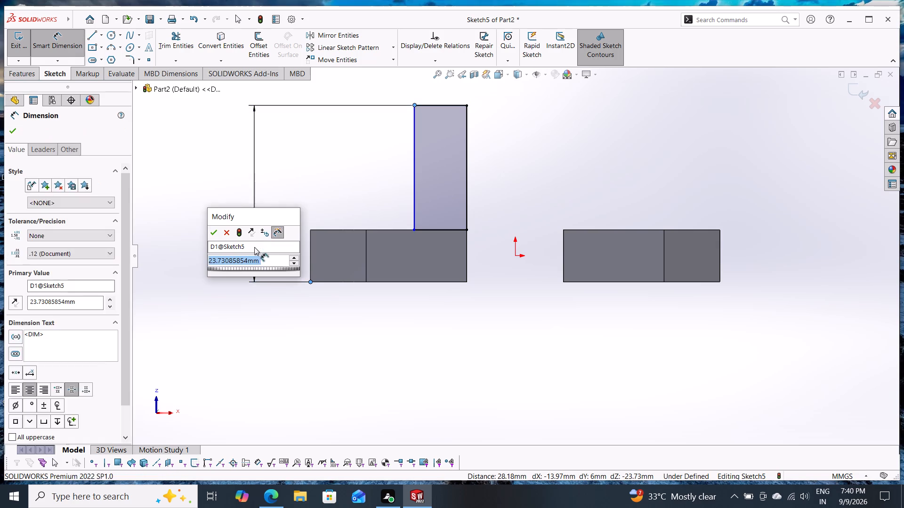
{"action": "key", "text": "3"}
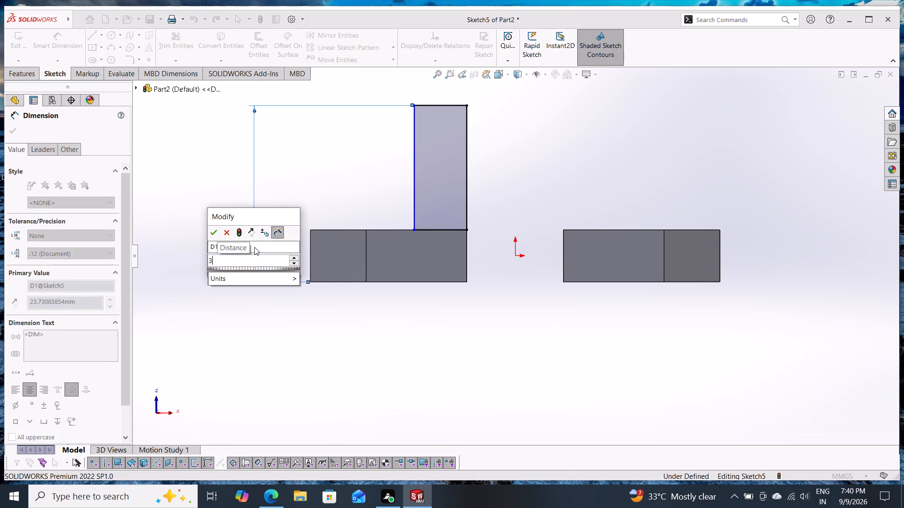
{"action": "key", "text": "2"}
{"action": "key", "text": "Return"}
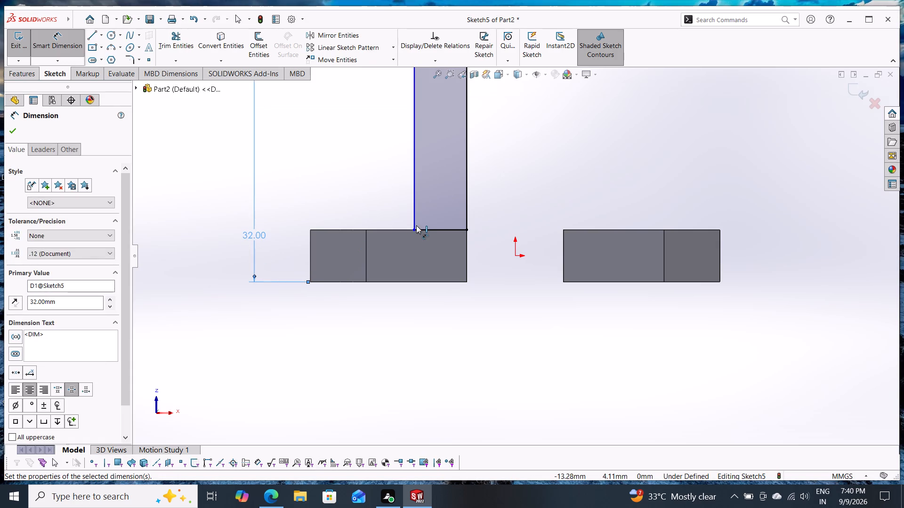
Dimension the rectangle's lower edge to a width of 10 mm.
{"action": "scroll", "coordinate": [467, 213], "scroll_direction": "down", "scroll_amount": 2}
{"action": "scroll", "coordinate": [467, 213], "scroll_direction": "up", "scroll_amount": 3}
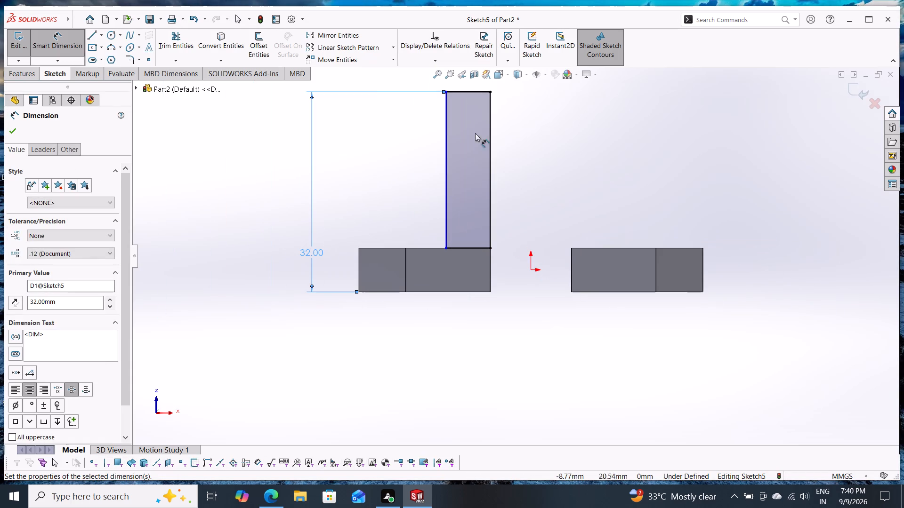
{"action": "left_click", "coordinate": [469, 248]}
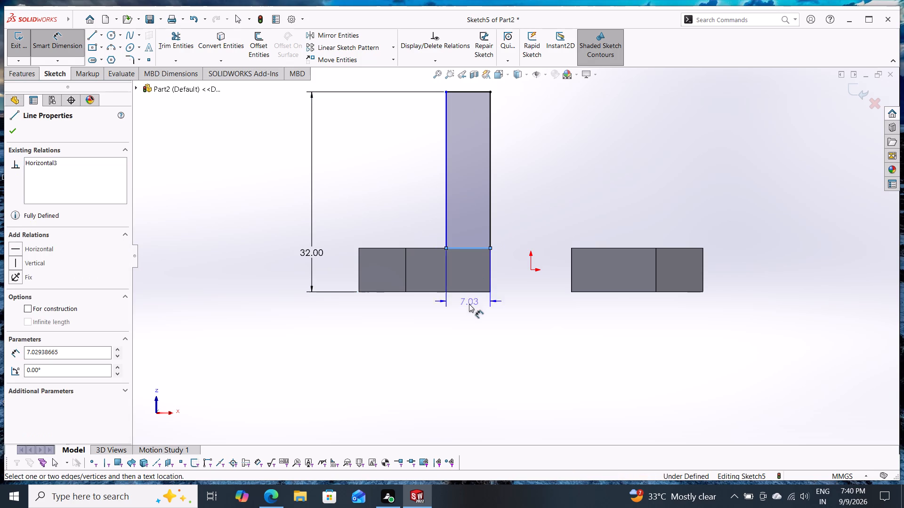
{"action": "left_click", "coordinate": [467, 316]}
{"action": "type", "text": "10"}
{"action": "key", "text": "Return"}
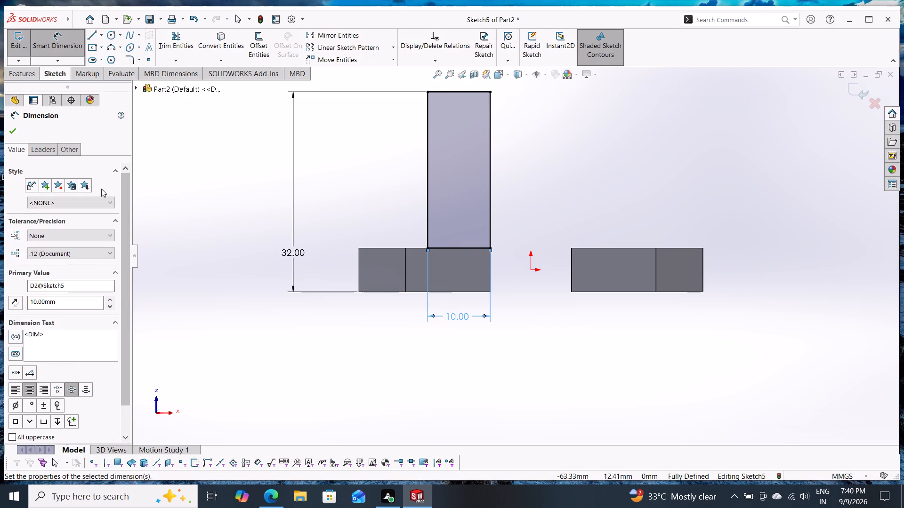
{"action": "left_click", "coordinate": [6, 133]}
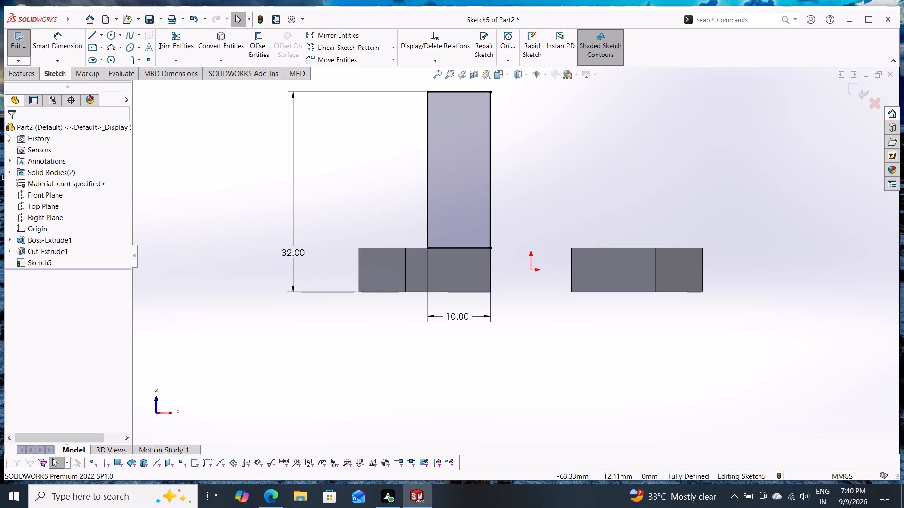
Start a boss extrusion of the 10 mm wide rectangle and reverse its direction so it runs over the body below it.
{"action": "left_click", "coordinate": [16, 73]}
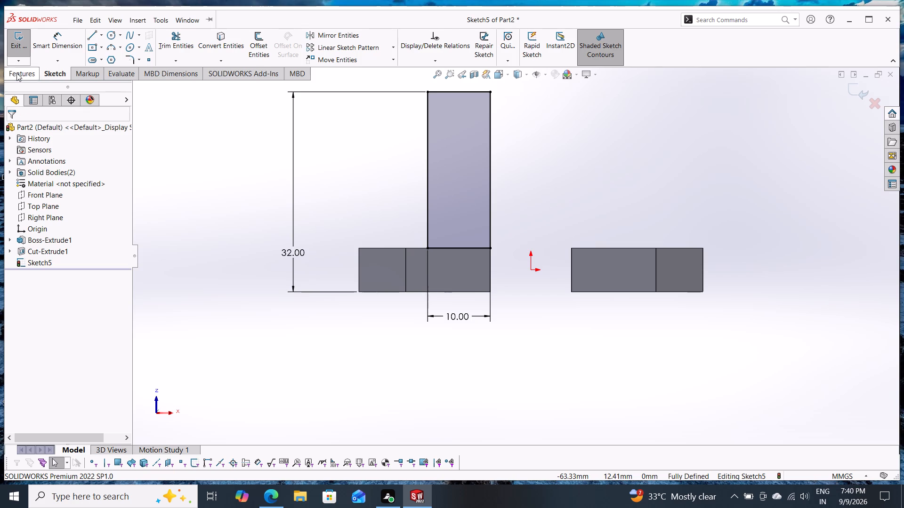
{"action": "left_click", "coordinate": [26, 40]}
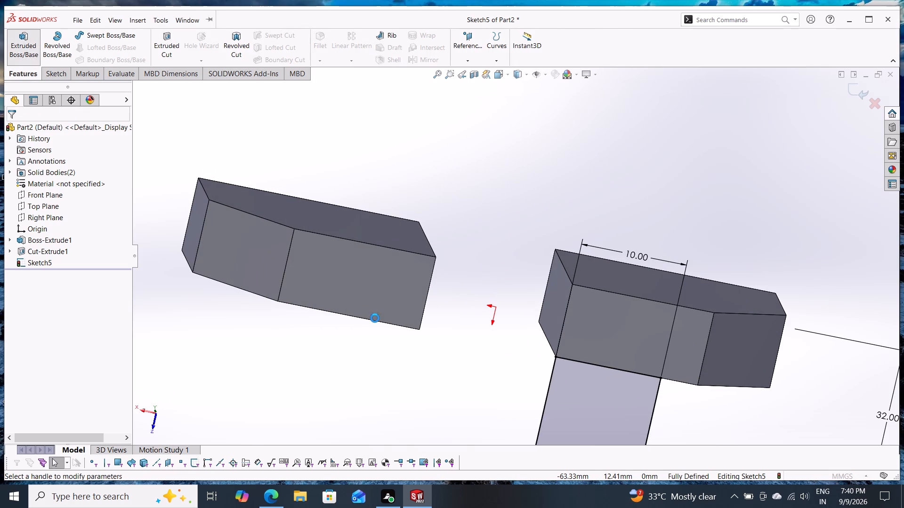
{"action": "middle_click_drag", "start_coordinate": [485, 340], "coordinate": [505, 173]}
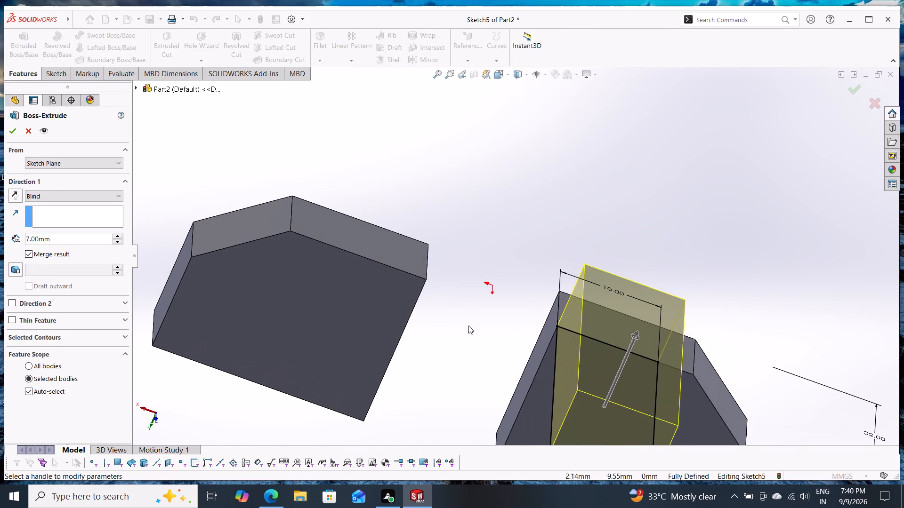
{"action": "middle_click_drag", "start_coordinate": [483, 300], "coordinate": [521, 159]}
{"action": "scroll", "coordinate": [499, 297], "scroll_direction": "down", "scroll_amount": 1}
{"action": "scroll", "coordinate": [492, 362], "scroll_direction": "up", "scroll_amount": 3}
{"action": "scroll", "coordinate": [495, 329], "scroll_direction": "down", "scroll_amount": 1}
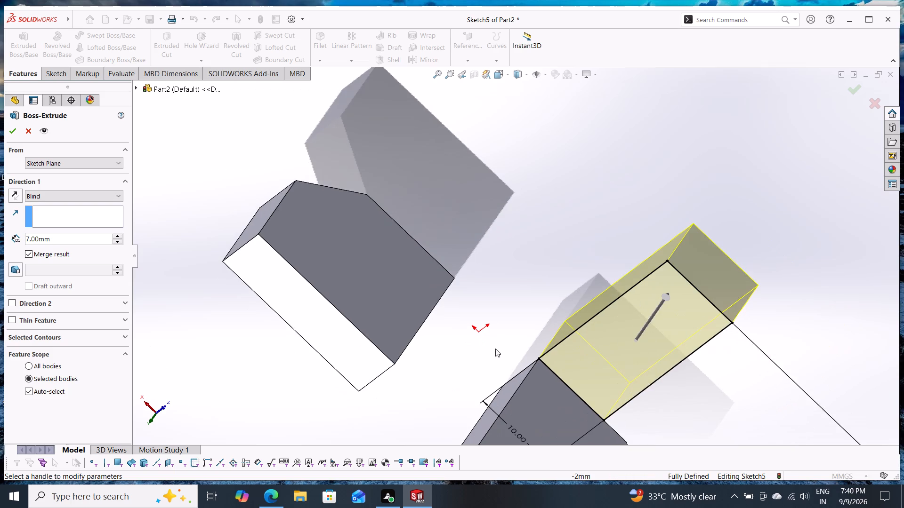
{"action": "middle_click_drag", "start_coordinate": [494, 359], "coordinate": [450, 317]}
{"action": "scroll", "coordinate": [469, 375], "scroll_direction": "up", "scroll_amount": 2}
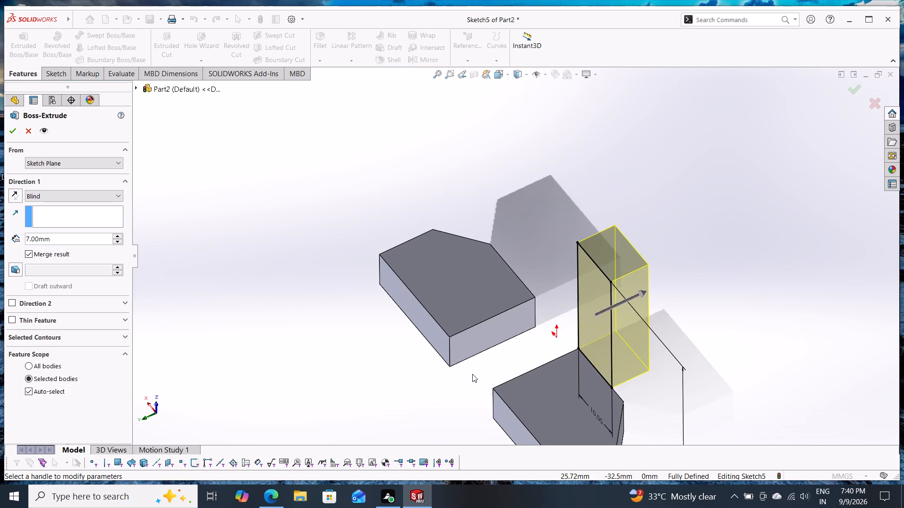
{"action": "scroll", "coordinate": [472, 374], "scroll_direction": "up", "scroll_amount": 2}
{"action": "middle_click_drag", "start_coordinate": [505, 389], "coordinate": [488, 388]}
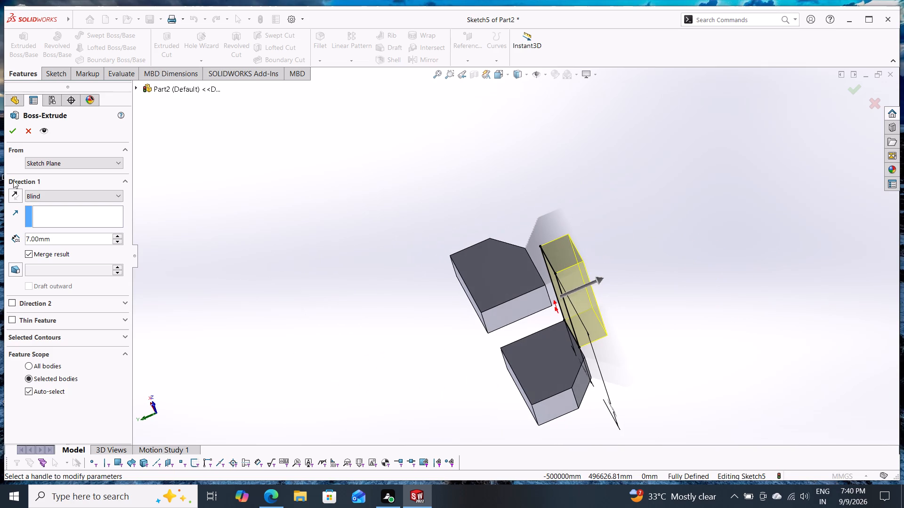
{"action": "left_click", "coordinate": [16, 194]}
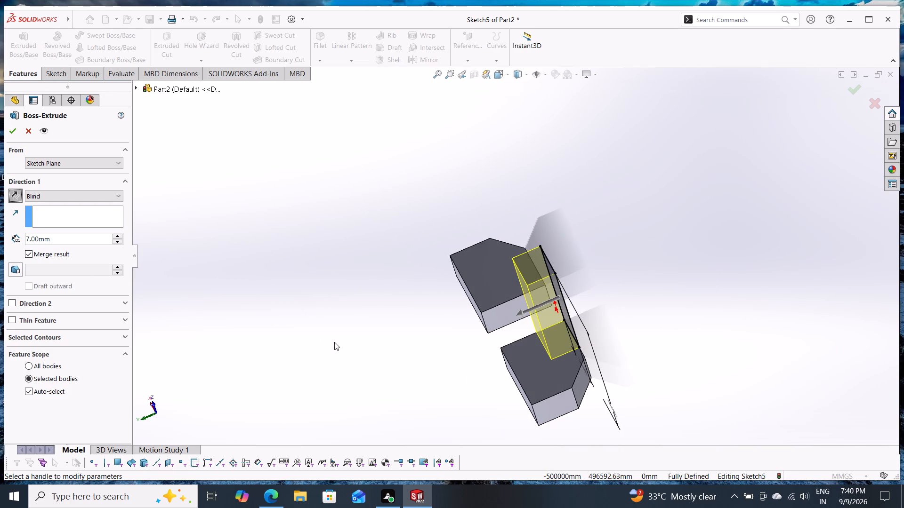
{"action": "middle_click_drag", "start_coordinate": [345, 351], "coordinate": [407, 395]}
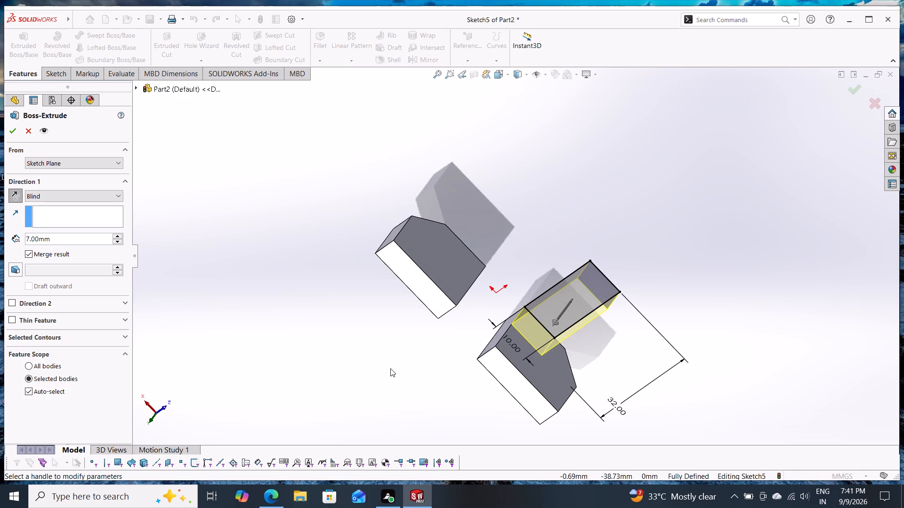
{"action": "middle_click_drag", "start_coordinate": [446, 395], "coordinate": [425, 357]}
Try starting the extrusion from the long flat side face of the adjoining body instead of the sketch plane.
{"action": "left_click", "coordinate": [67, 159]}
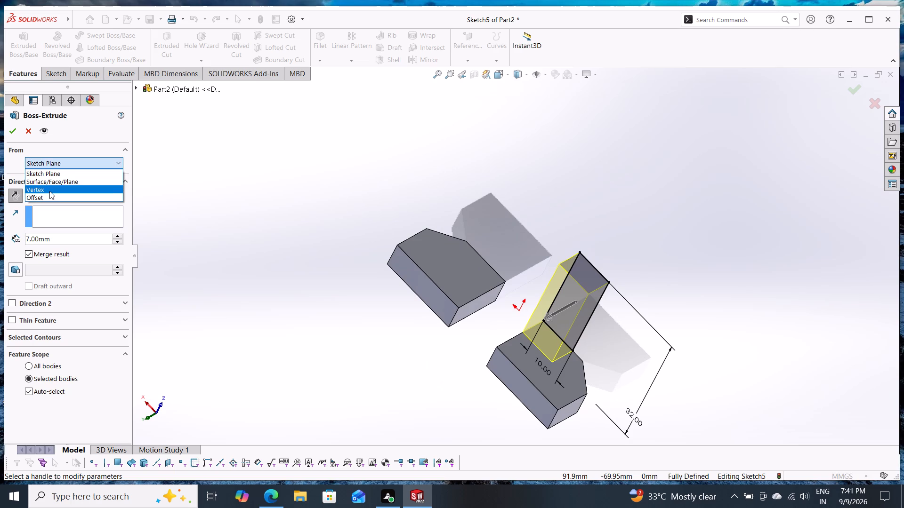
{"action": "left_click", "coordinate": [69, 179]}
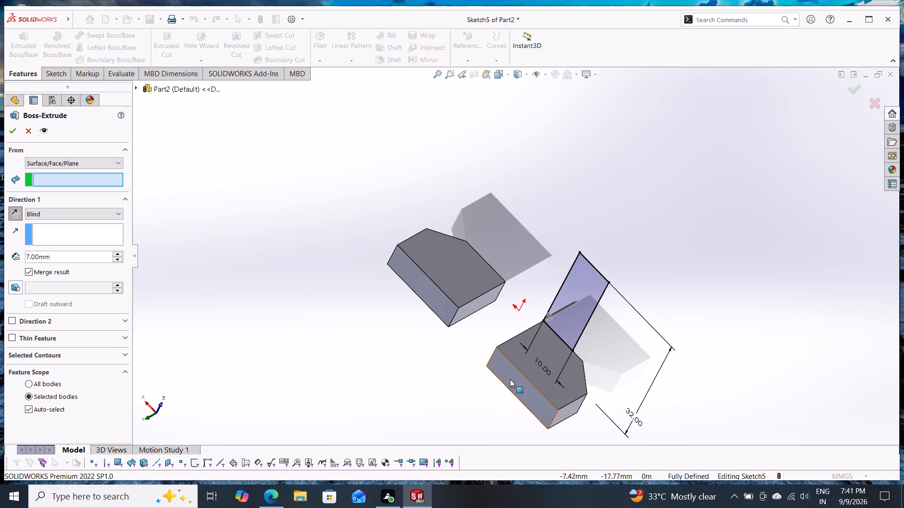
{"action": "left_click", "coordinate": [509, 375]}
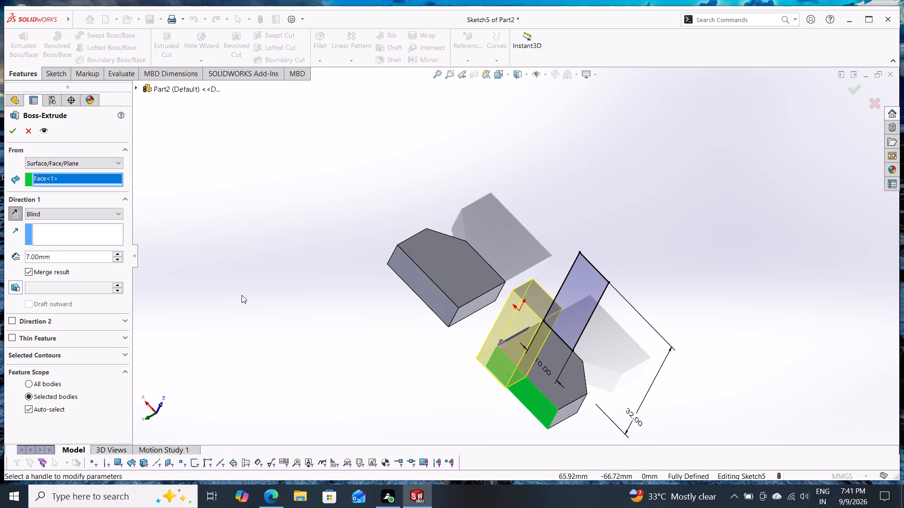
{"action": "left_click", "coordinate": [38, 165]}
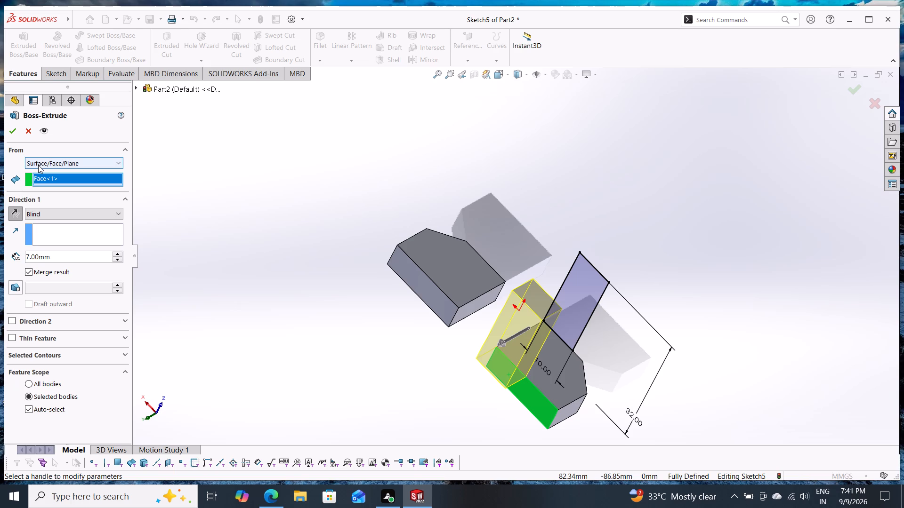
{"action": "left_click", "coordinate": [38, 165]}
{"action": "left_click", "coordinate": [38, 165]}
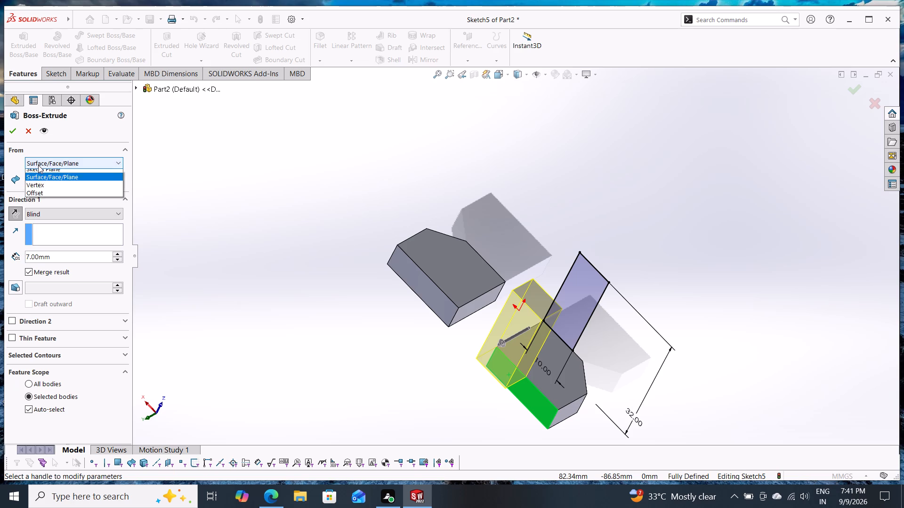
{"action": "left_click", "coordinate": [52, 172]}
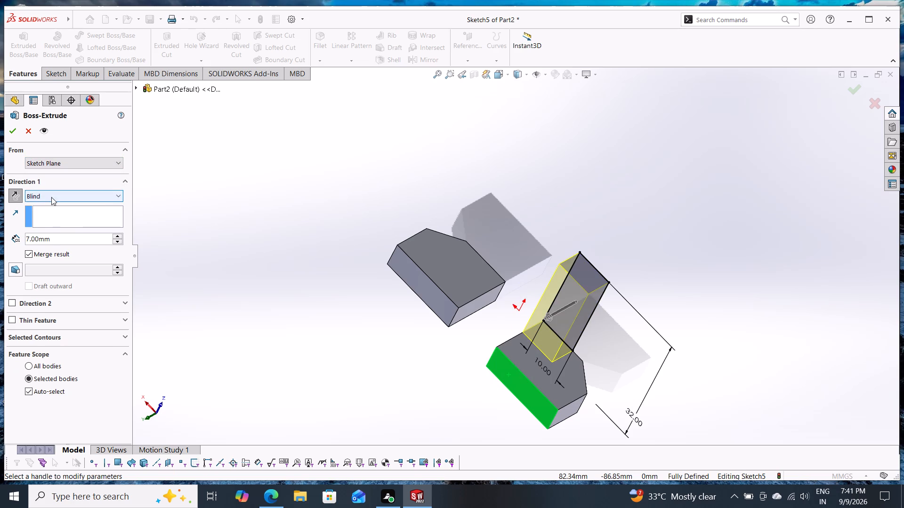
Extrude the rectangle from the sketch plane Up To Surface, ending at the adjoining body's long flat side face, with Merge result on.
{"action": "left_click", "coordinate": [51, 197]}
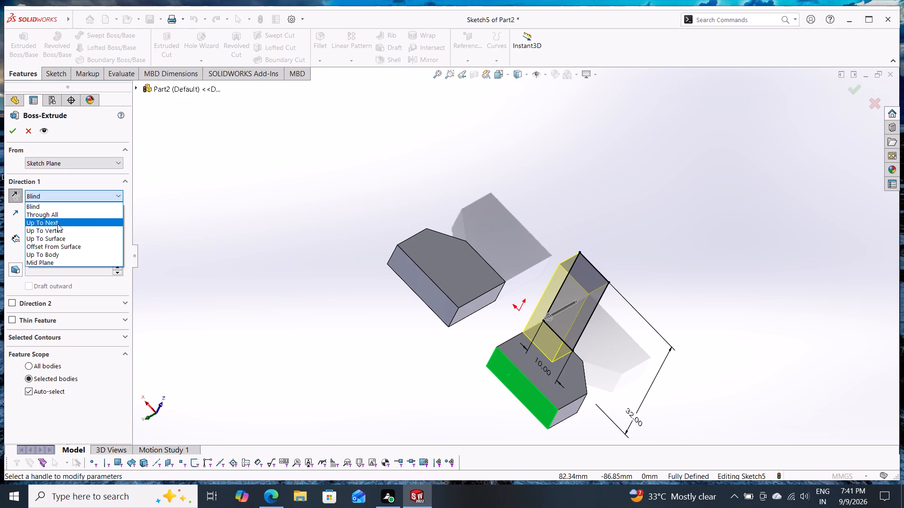
{"action": "left_click", "coordinate": [70, 236]}
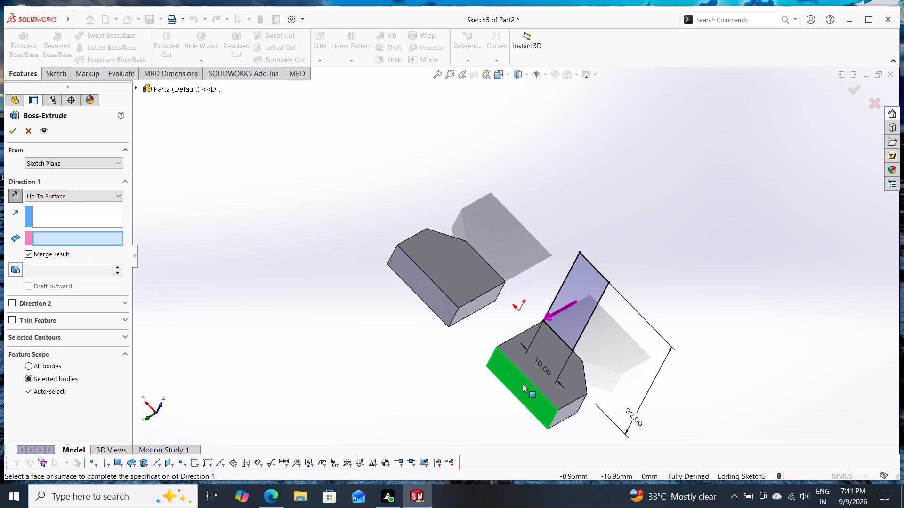
{"action": "left_click", "coordinate": [520, 372]}
{"action": "middle_click_drag", "start_coordinate": [456, 381], "coordinate": [440, 360]}
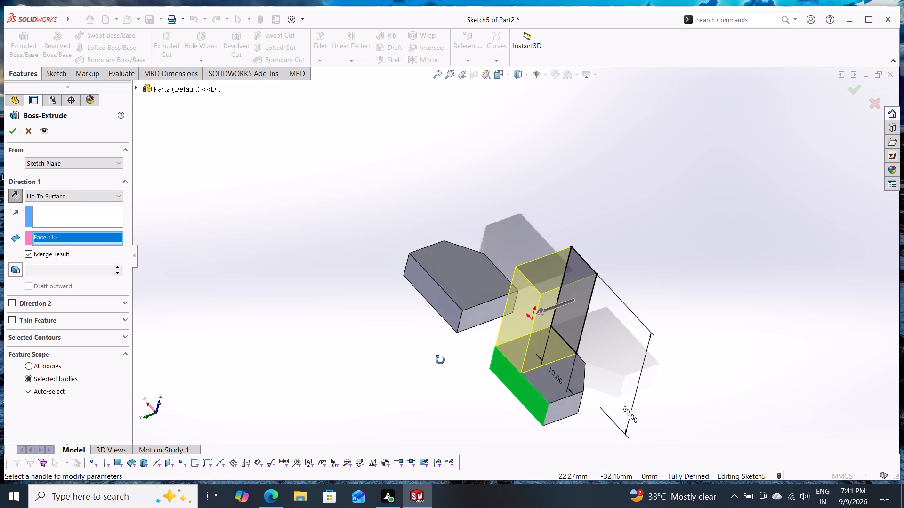
{"action": "middle_click_drag", "start_coordinate": [440, 360], "coordinate": [419, 360]}
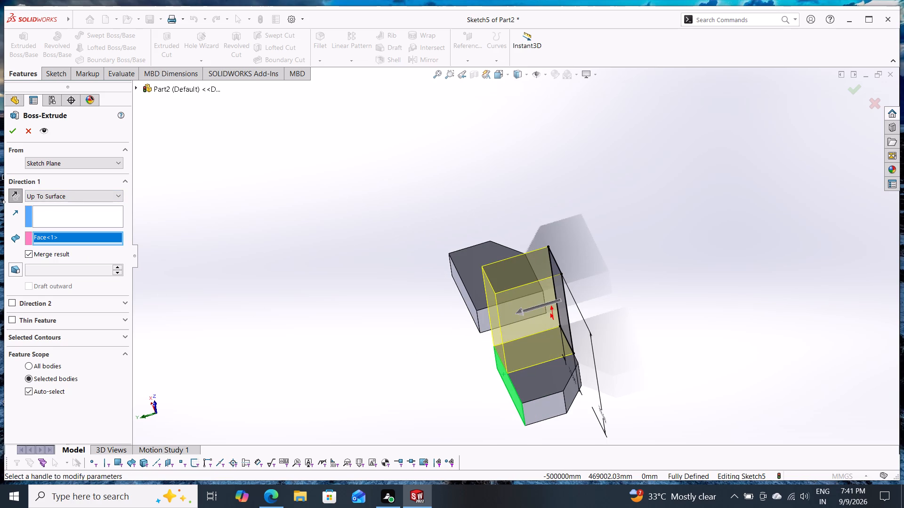
{"action": "left_click", "coordinate": [10, 132]}
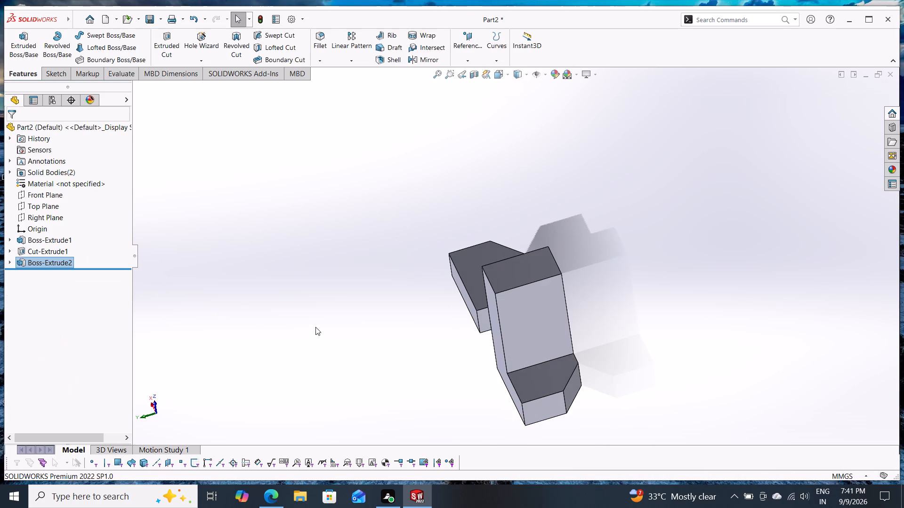
{"action": "middle_click_drag", "start_coordinate": [307, 344], "coordinate": [375, 397]}
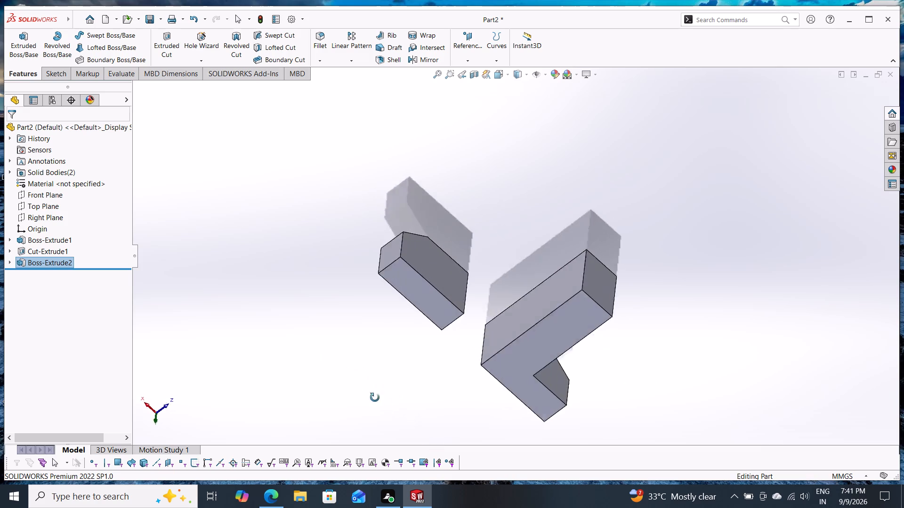
{"action": "middle_click_drag", "start_coordinate": [375, 397], "coordinate": [321, 352]}
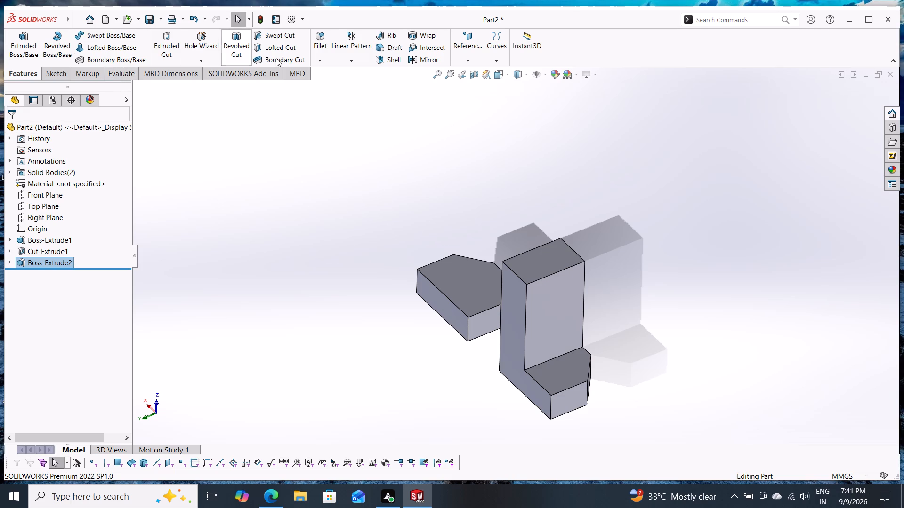
Create a reference plane midway between the outer end faces of the two bodies.
{"action": "left_click", "coordinate": [470, 61]}
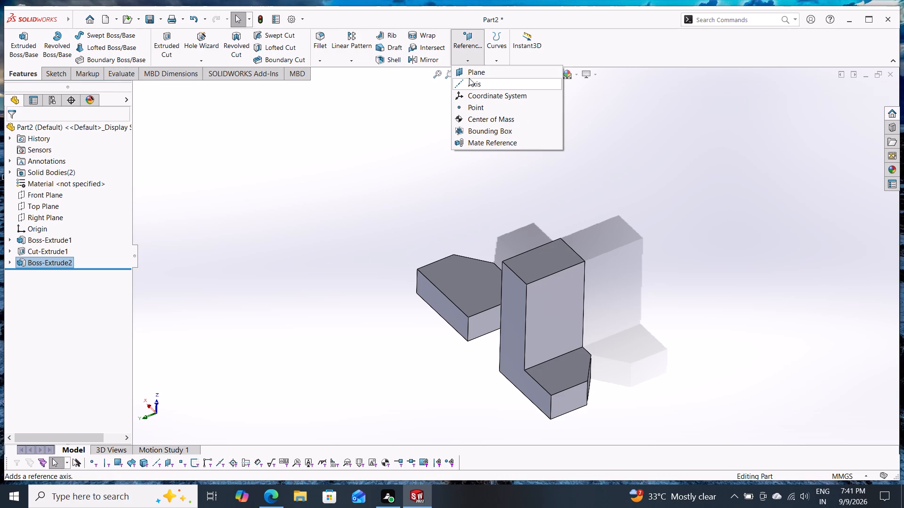
{"action": "left_click", "coordinate": [475, 71]}
{"action": "middle_click_drag", "start_coordinate": [437, 238], "coordinate": [412, 212]}
{"action": "scroll", "coordinate": [412, 212], "scroll_direction": "down", "scroll_amount": 1}
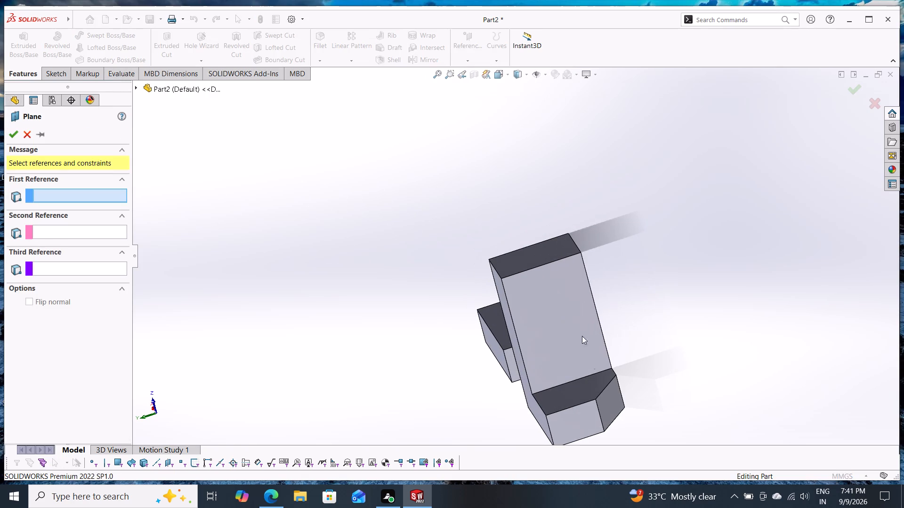
{"action": "left_click", "coordinate": [589, 418]}
{"action": "middle_click_drag", "start_coordinate": [371, 360], "coordinate": [481, 426]}
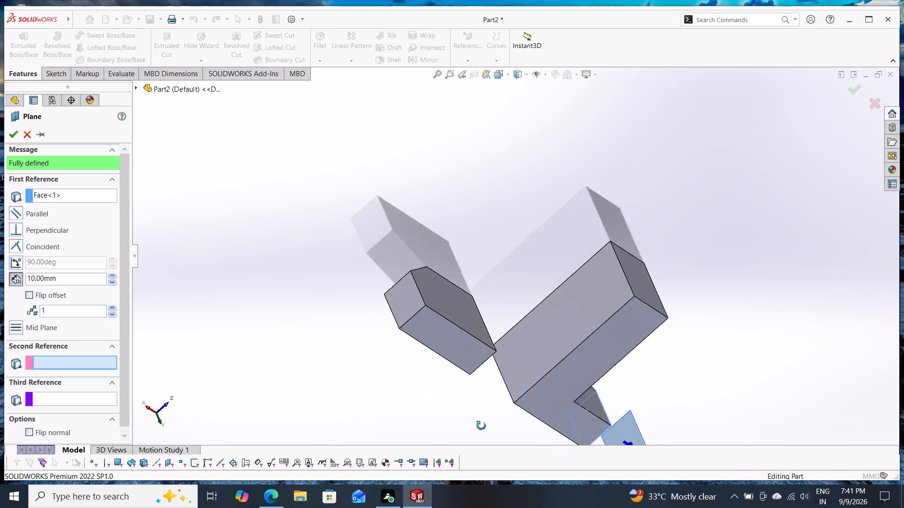
{"action": "middle_click_drag", "start_coordinate": [481, 426], "coordinate": [488, 449]}
{"action": "left_click", "coordinate": [416, 317]}
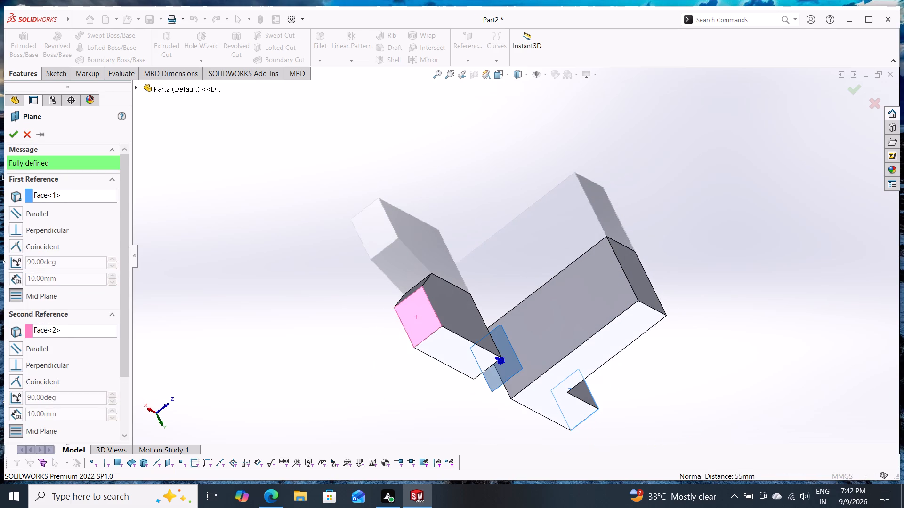
{"action": "left_click", "coordinate": [14, 131]}
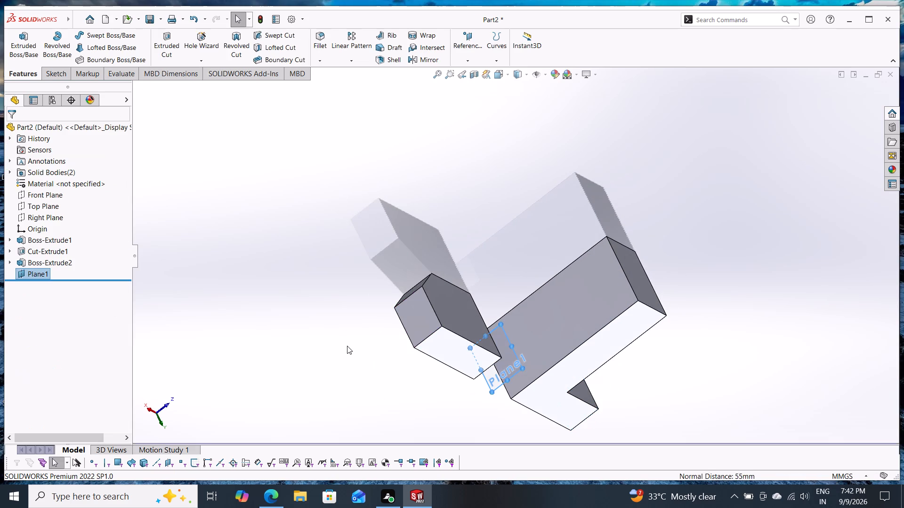
Try to mirror the arm extrusion as a feature about the new mid-plane onto the other body.
{"action": "middle_click_drag", "start_coordinate": [347, 346], "coordinate": [310, 311]}
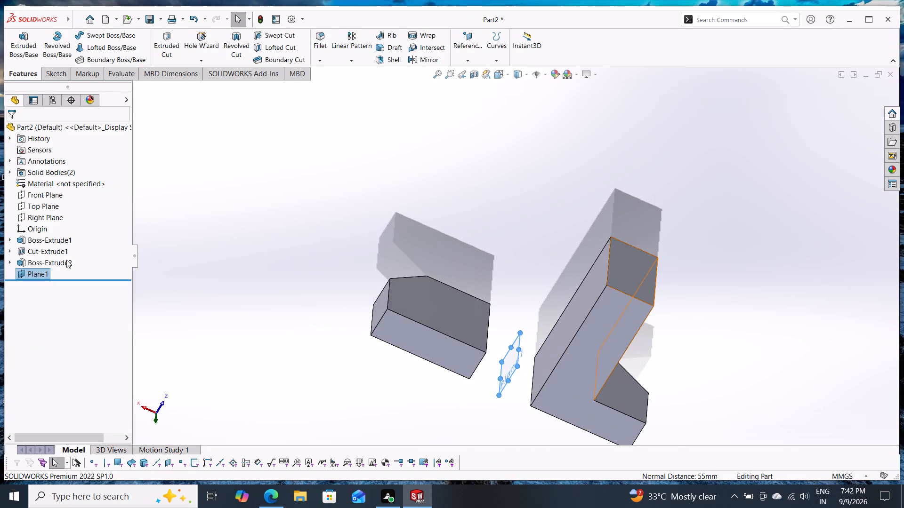
{"action": "left_click", "coordinate": [66, 260]}
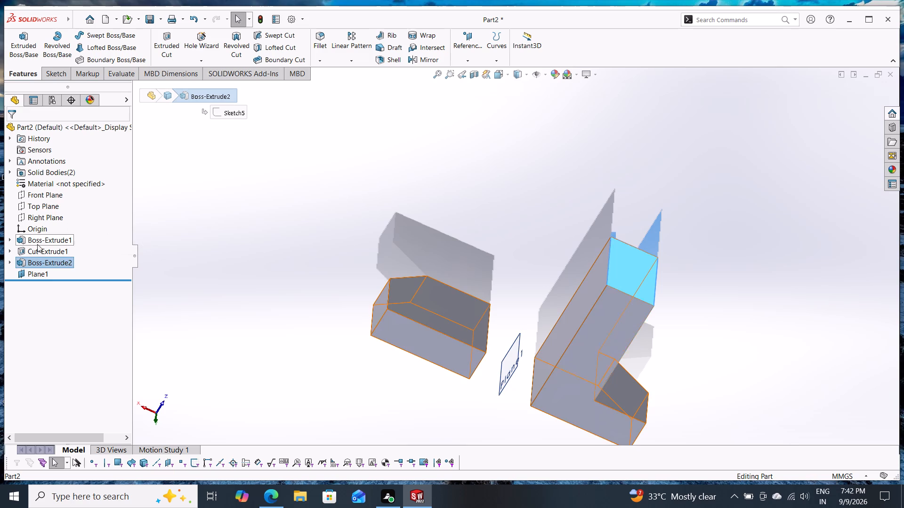
{"action": "left_click", "coordinate": [40, 242]}
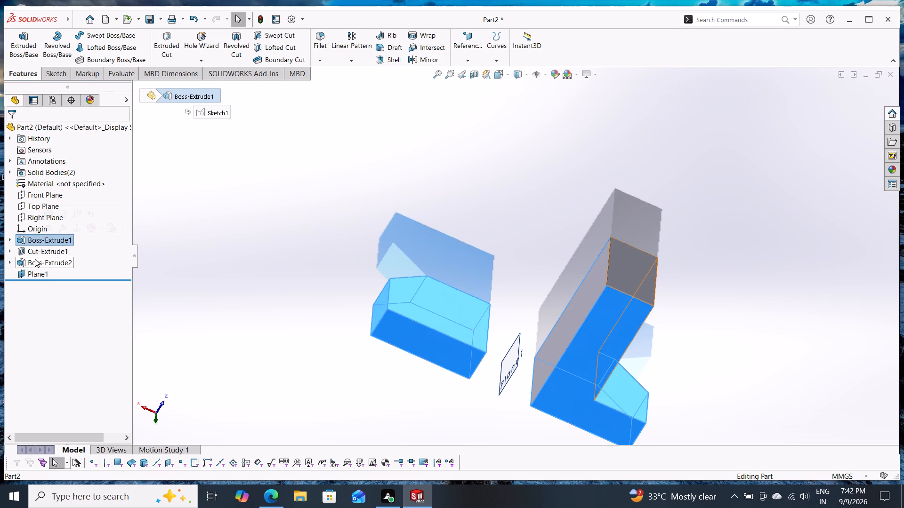
{"action": "left_click", "coordinate": [35, 259]}
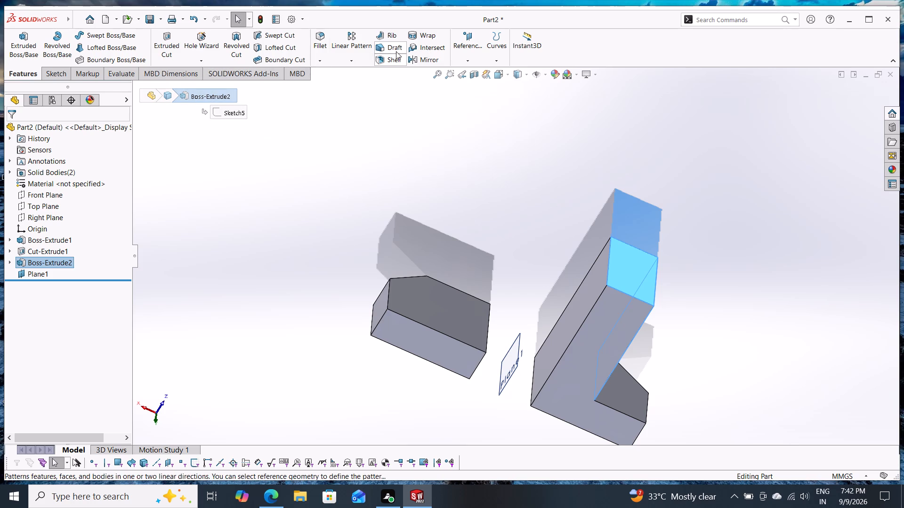
{"action": "left_click", "coordinate": [436, 60]}
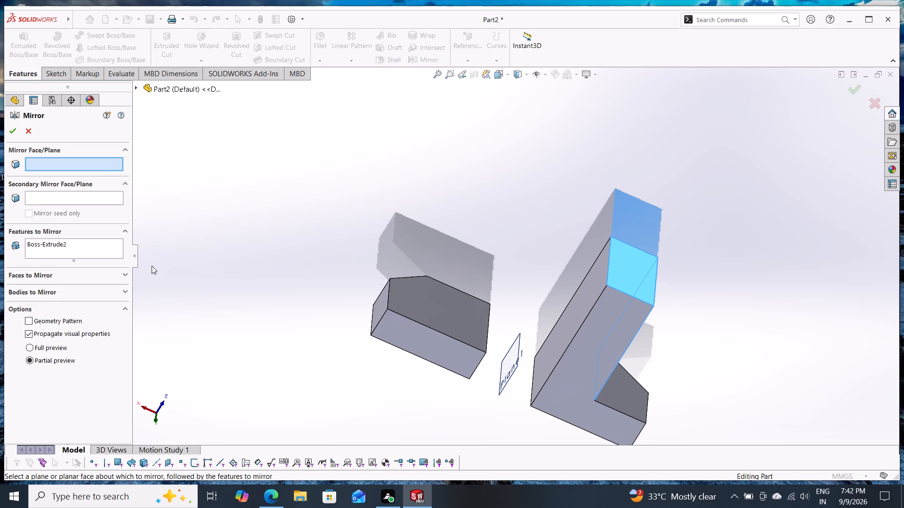
{"action": "left_click", "coordinate": [513, 366]}
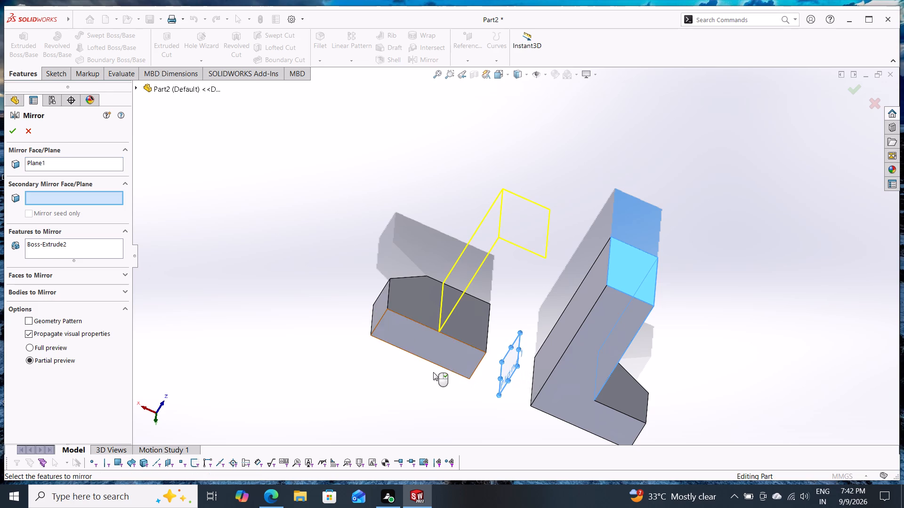
{"action": "left_click", "coordinate": [3, 133]}
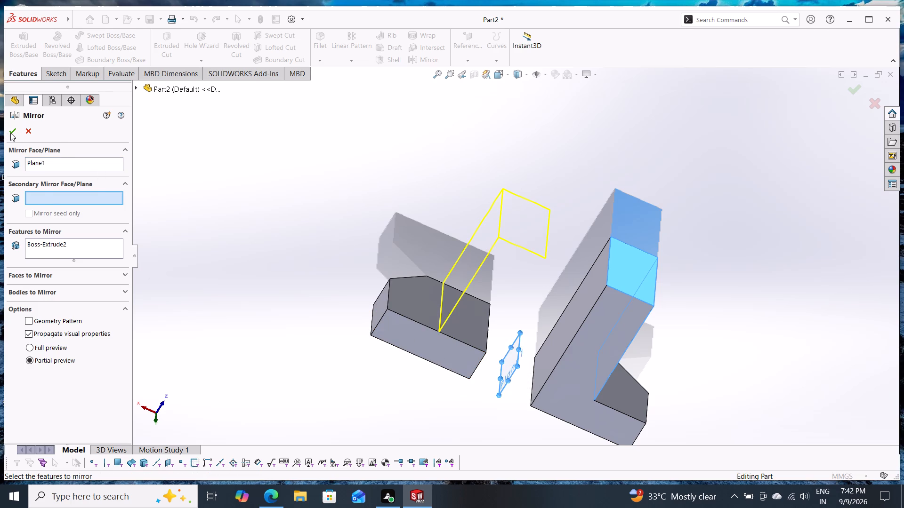
{"action": "left_click", "coordinate": [10, 133]}
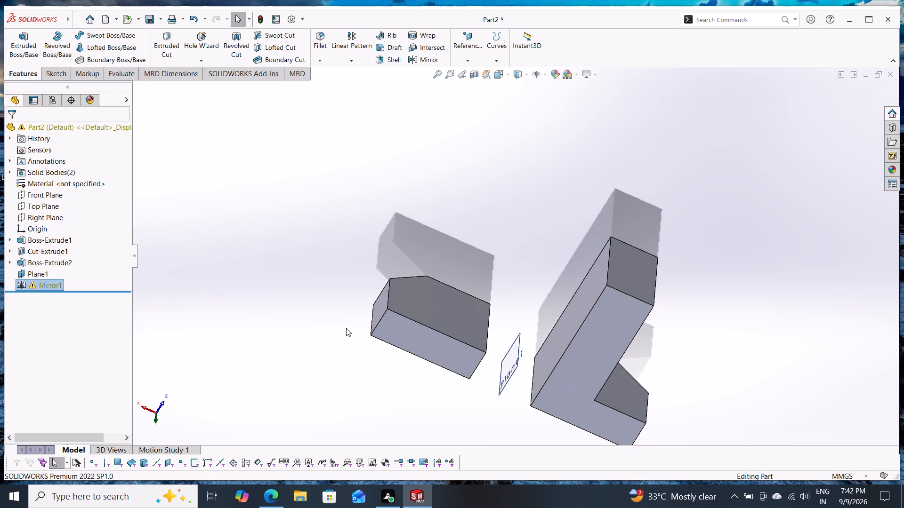
Delete the mirror feature from the model history.
{"action": "right_click", "coordinate": [57, 285]}
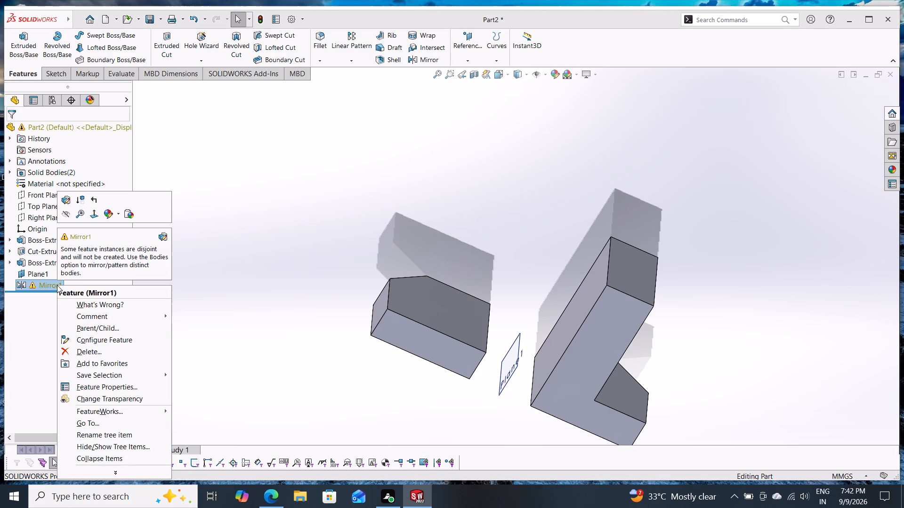
{"action": "left_click", "coordinate": [89, 350]}
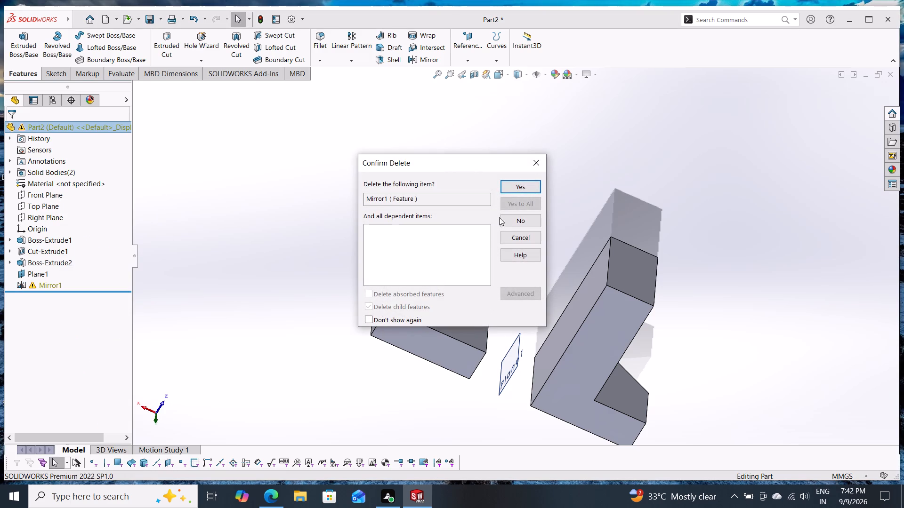
{"action": "left_click", "coordinate": [516, 185]}
Hide the reference plane midway between the two bodies.
{"action": "middle_click_drag", "start_coordinate": [381, 376], "coordinate": [347, 323]}
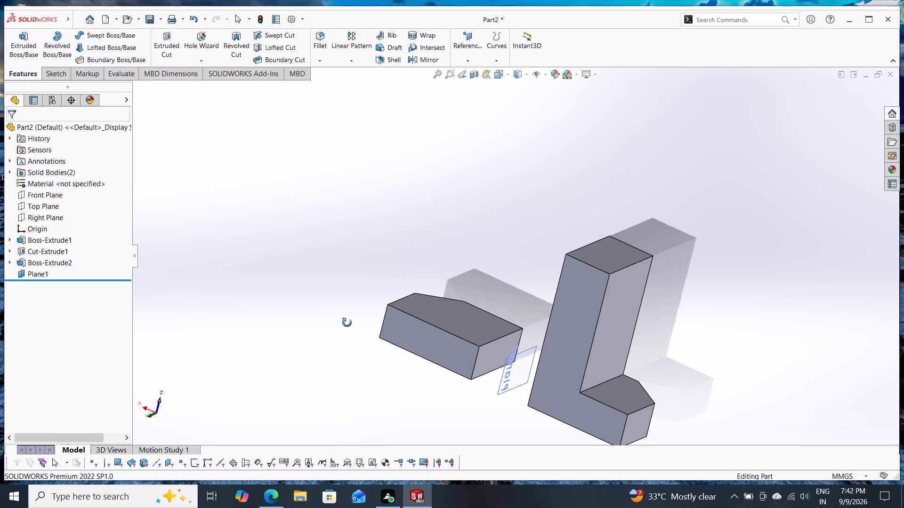
{"action": "middle_click_drag", "start_coordinate": [347, 323], "coordinate": [387, 386]}
{"action": "left_click", "coordinate": [26, 280]}
{"action": "left_click", "coordinate": [35, 274]}
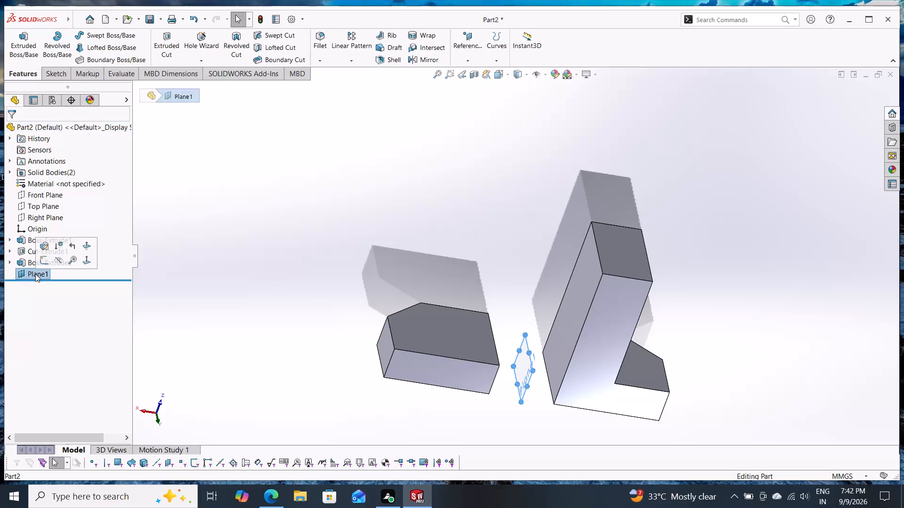
{"action": "left_click", "coordinate": [63, 258]}
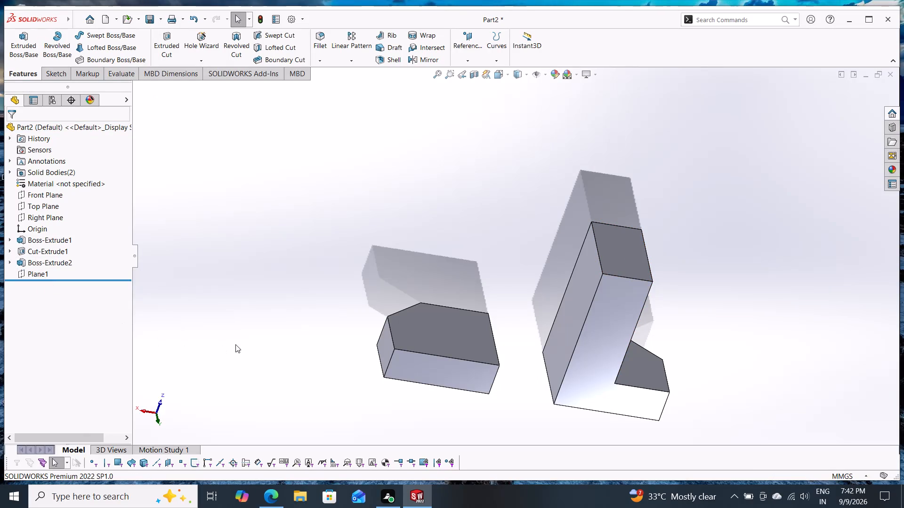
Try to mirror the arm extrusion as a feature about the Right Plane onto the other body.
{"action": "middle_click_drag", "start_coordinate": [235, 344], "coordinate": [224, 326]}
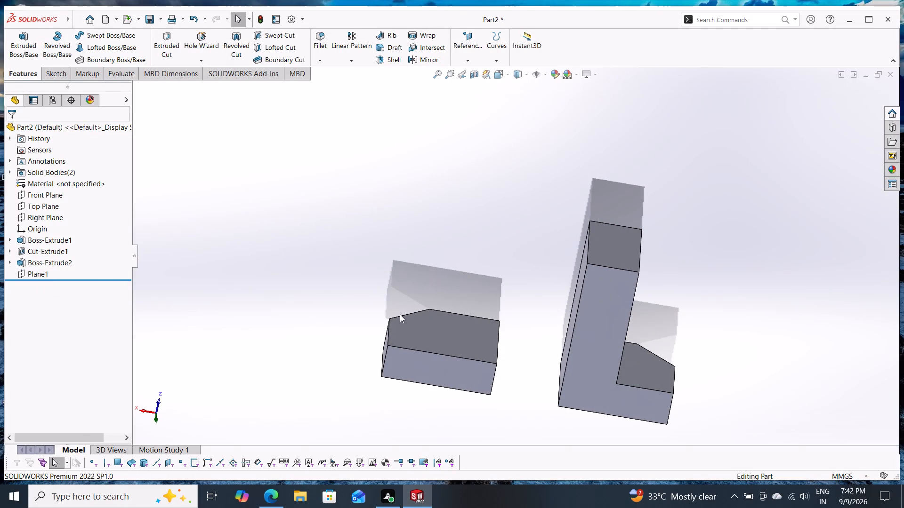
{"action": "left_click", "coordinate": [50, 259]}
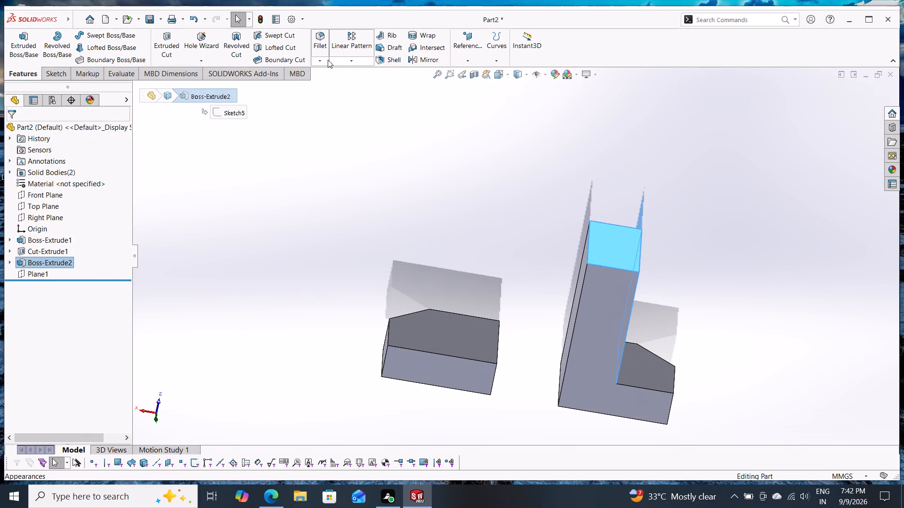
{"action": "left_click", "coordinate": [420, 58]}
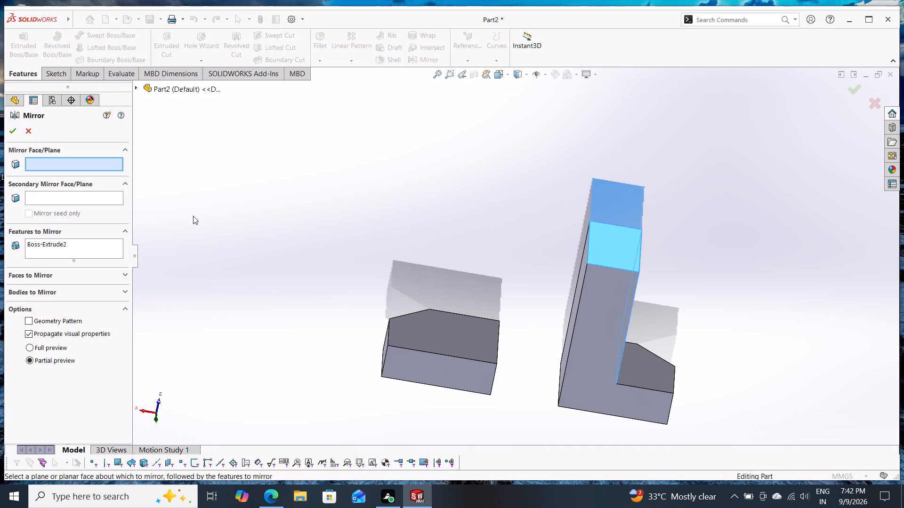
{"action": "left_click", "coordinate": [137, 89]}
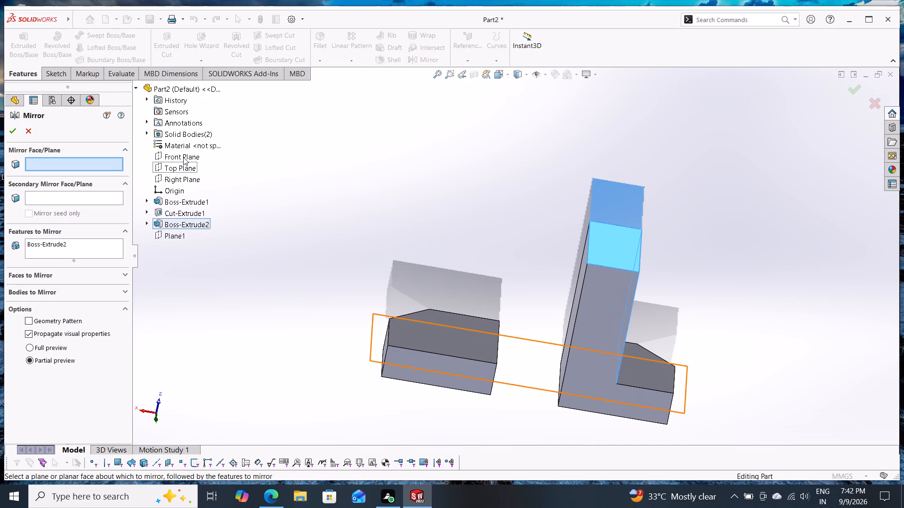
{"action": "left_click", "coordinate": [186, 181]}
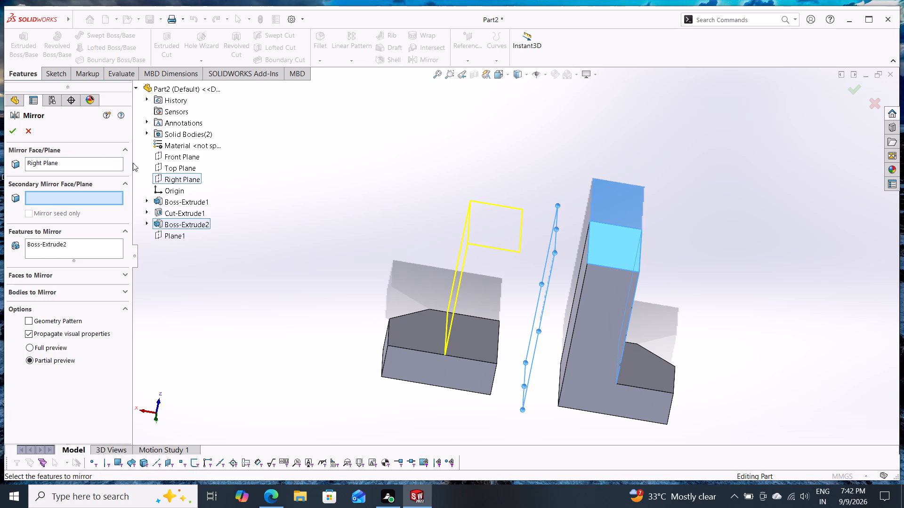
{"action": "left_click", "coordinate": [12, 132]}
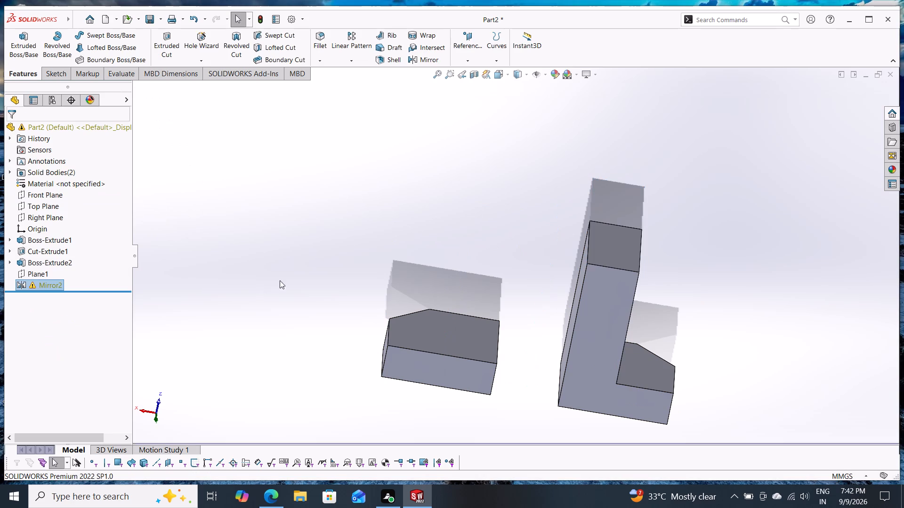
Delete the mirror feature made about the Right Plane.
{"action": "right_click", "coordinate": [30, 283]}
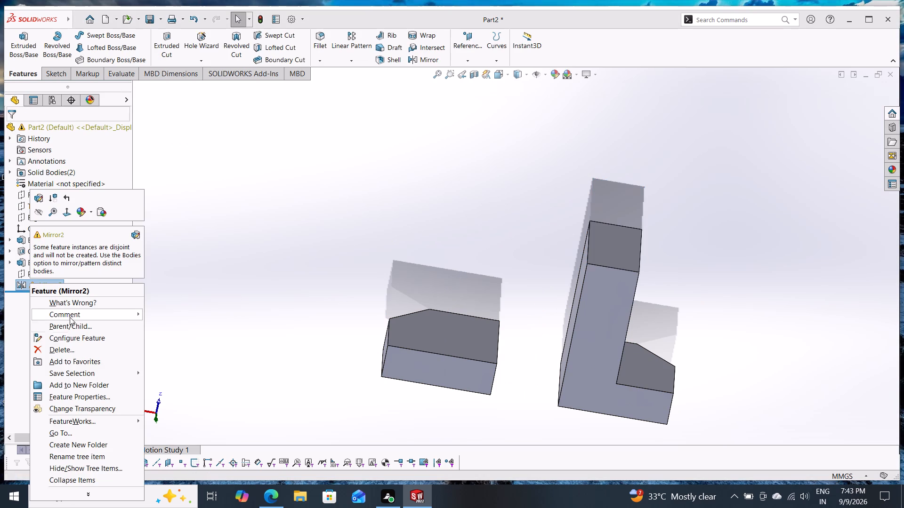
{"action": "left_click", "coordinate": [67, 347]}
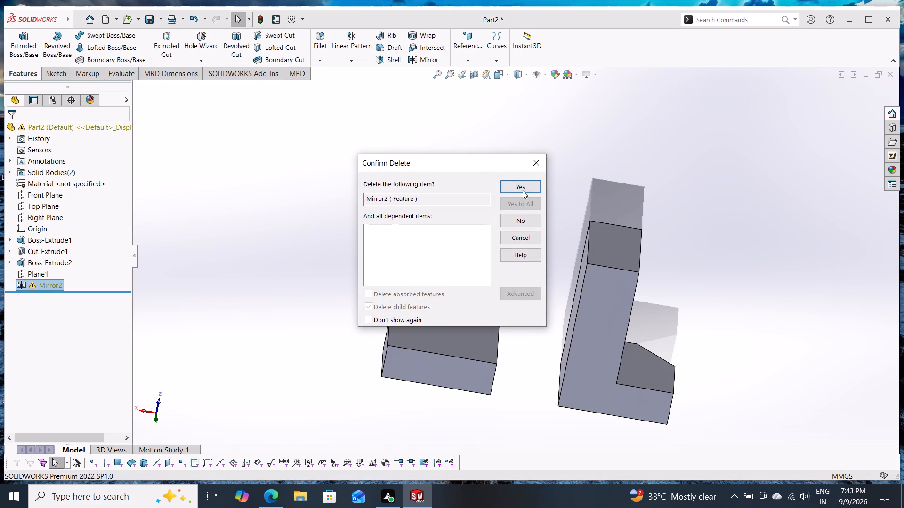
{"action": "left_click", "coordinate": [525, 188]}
On the armless body's flat face, sketch a corner rectangle about 9.6 by 25.4 mm rising from its inner upper corner.
{"action": "middle_click_drag", "start_coordinate": [349, 326], "coordinate": [488, 485]}
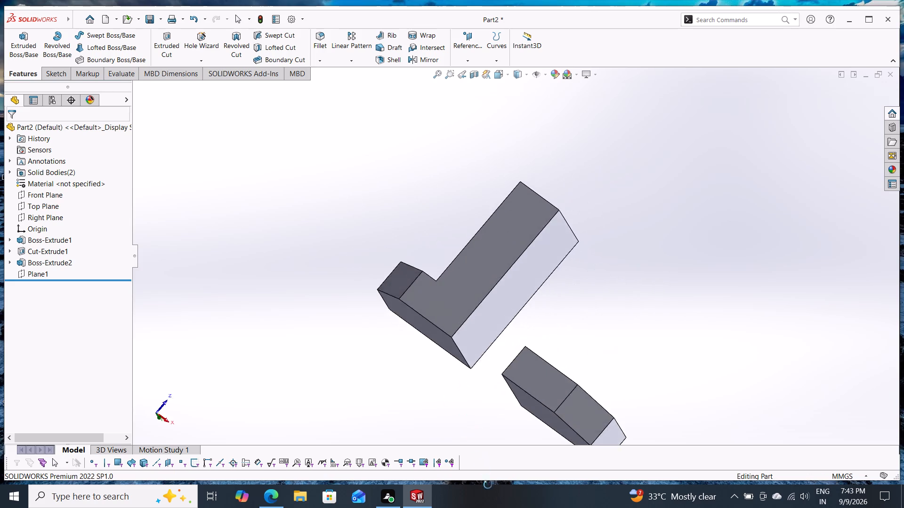
{"action": "middle_click_drag", "start_coordinate": [488, 485], "coordinate": [495, 489]}
{"action": "left_click", "coordinate": [539, 384]}
{"action": "left_click", "coordinate": [581, 357]}
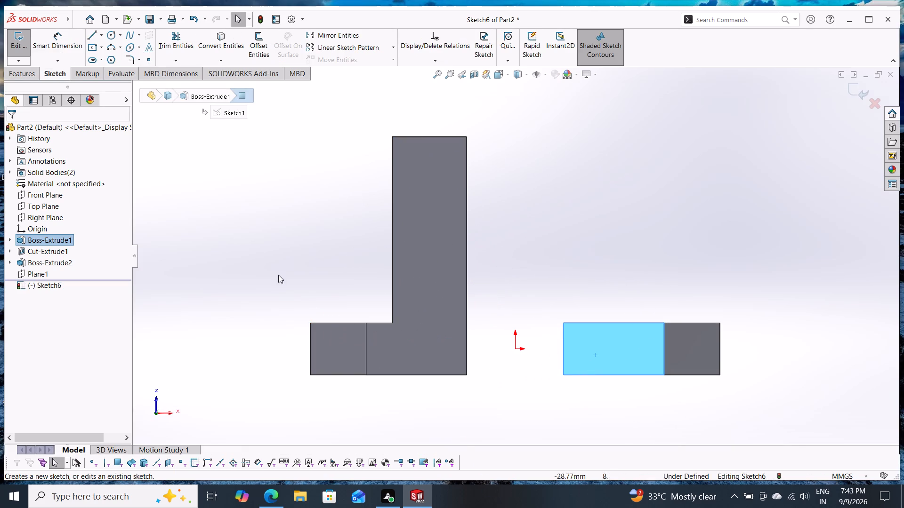
{"action": "left_click", "coordinate": [98, 48]}
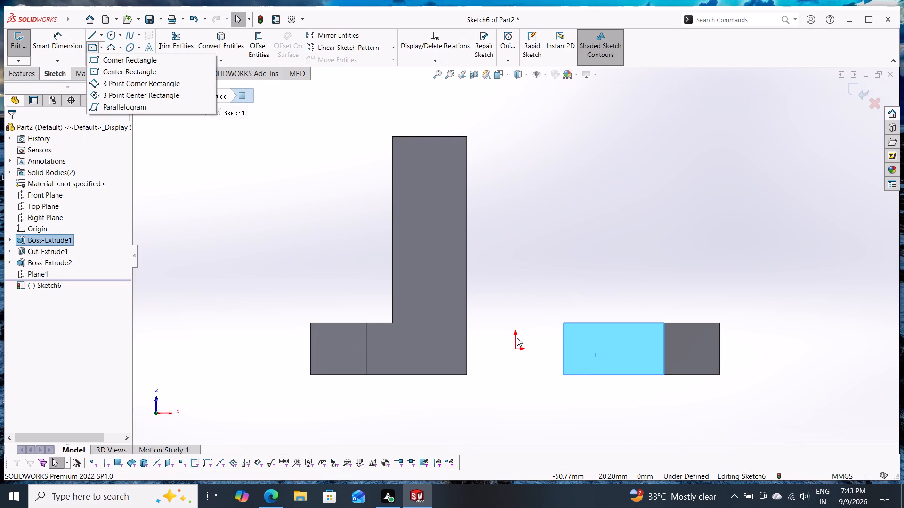
{"action": "left_click", "coordinate": [148, 61]}
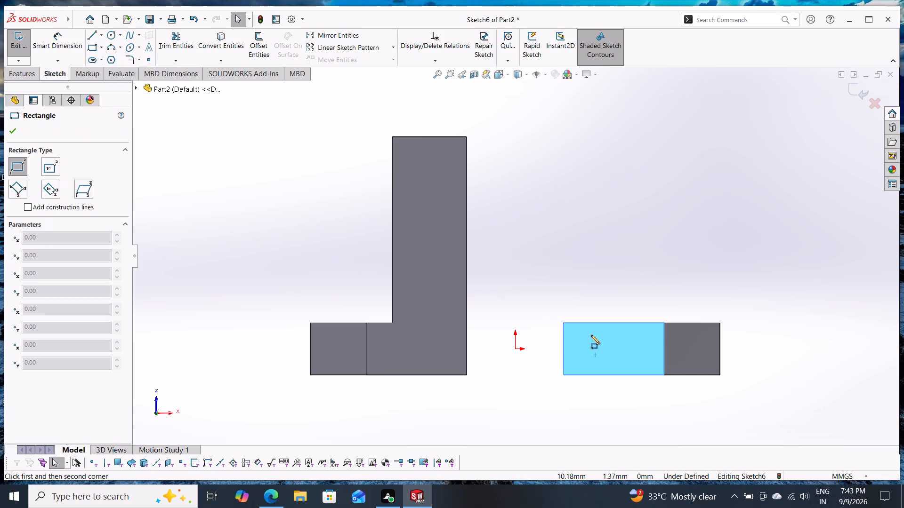
{"action": "left_click", "coordinate": [564, 322]}
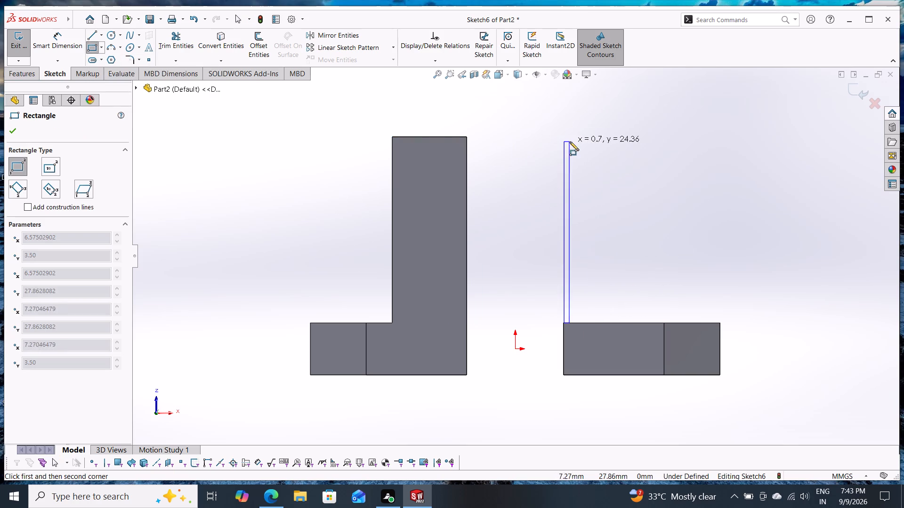
{"action": "left_click", "coordinate": [636, 133]}
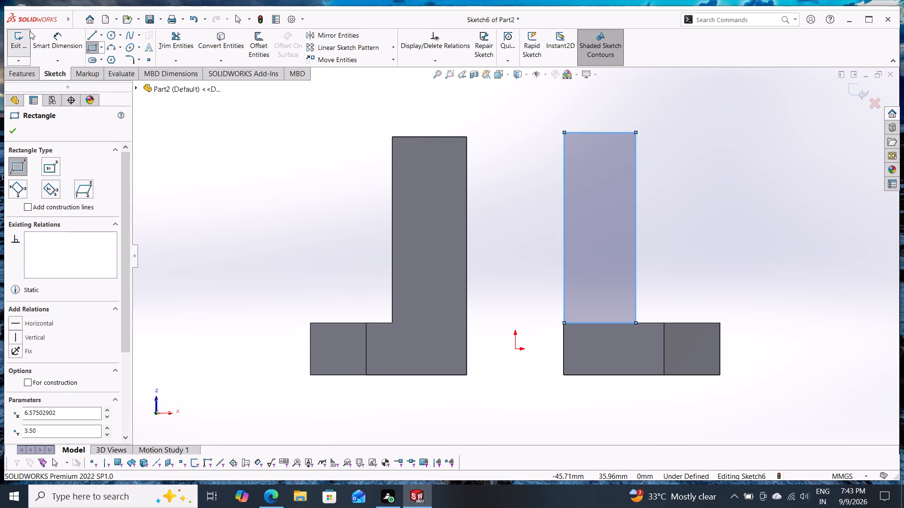
Dimension the rectangle's top edge and set its width to 10 mm.
{"action": "left_click", "coordinate": [54, 40]}
{"action": "left_click", "coordinate": [606, 130]}
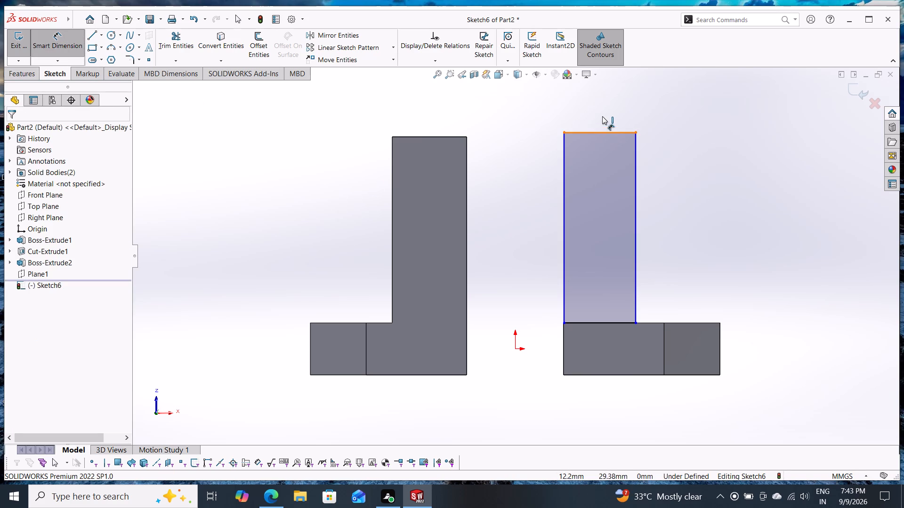
{"action": "left_click", "coordinate": [599, 104]}
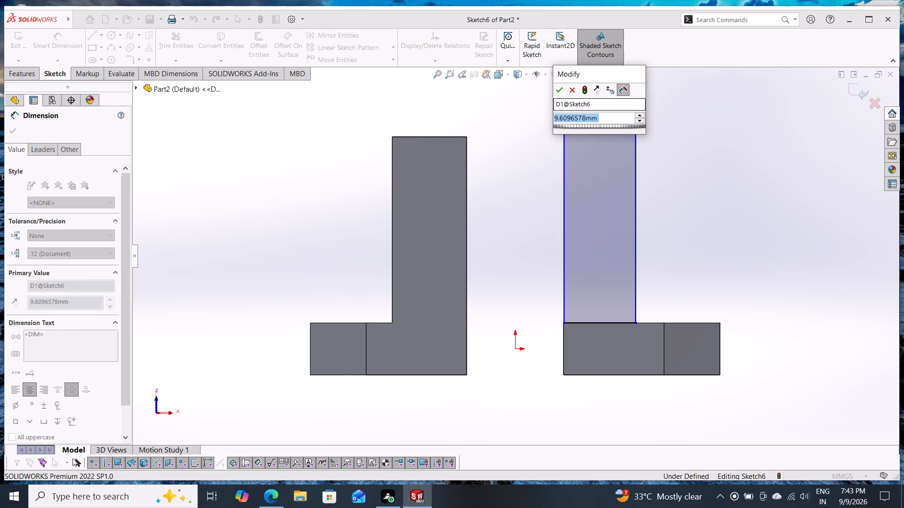
{"action": "type", "text": "10"}
{"action": "key", "text": "Return"}
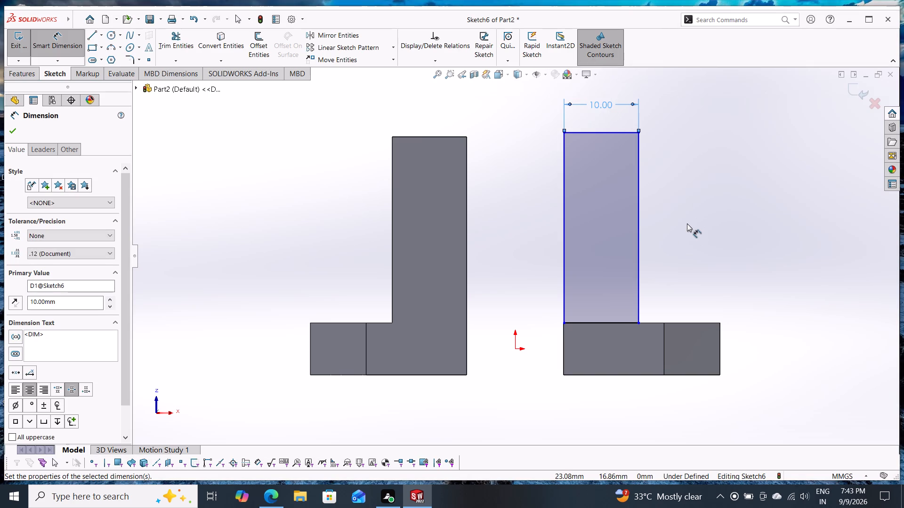
Dimension the height from the body's outer bottom corner to the rectangle's top corner and set it to 32 mm.
{"action": "left_click", "coordinate": [718, 375]}
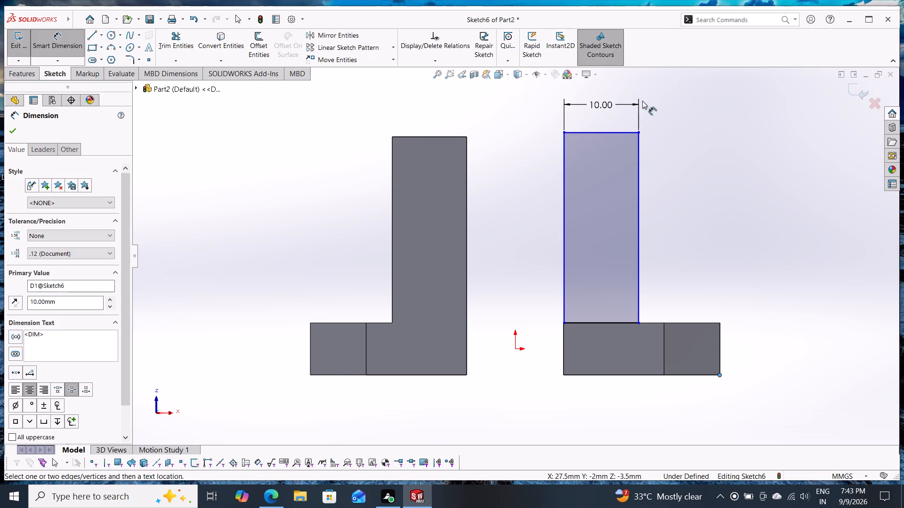
{"action": "left_click", "coordinate": [637, 135]}
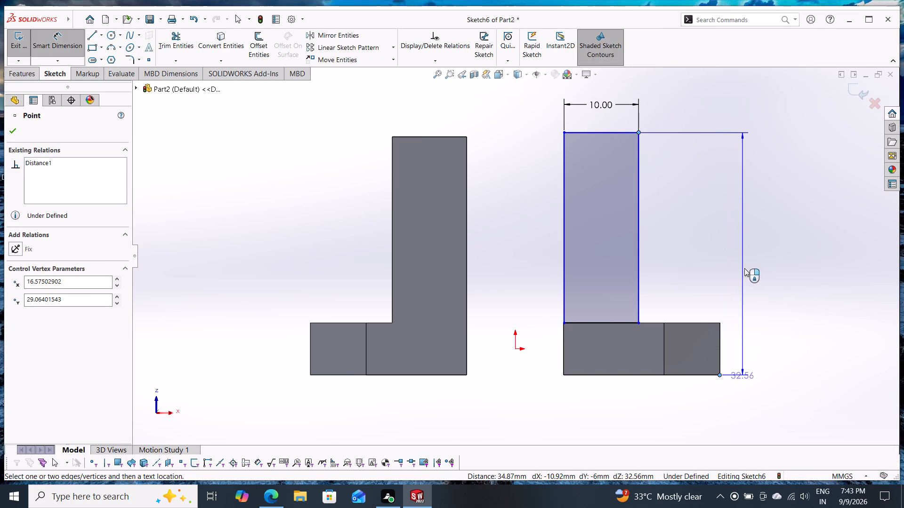
{"action": "left_click", "coordinate": [765, 254]}
{"action": "type", "text": "32"}
{"action": "key", "text": "Return"}
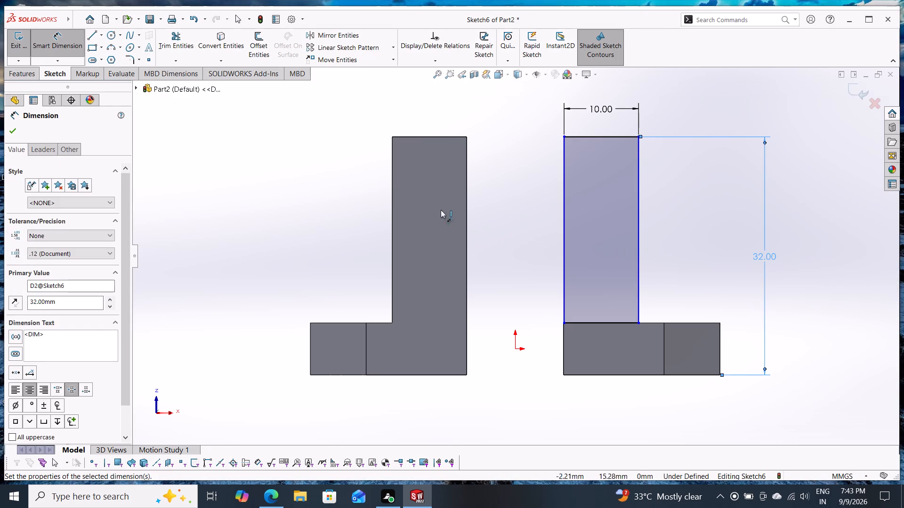
{"action": "left_click", "coordinate": [16, 134]}
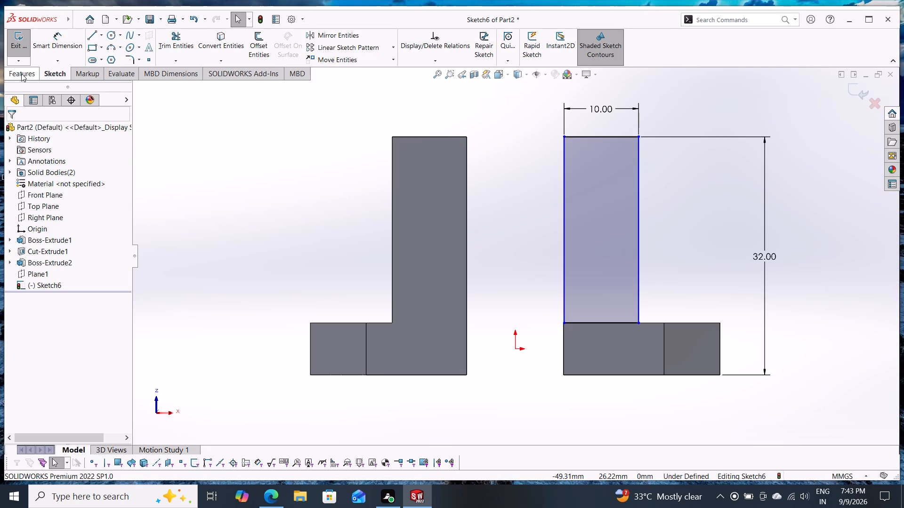
Extrude the rectangle from the sketch plane Up To Surface, ending at the adjoining body's long flat side face.
{"action": "left_click", "coordinate": [21, 73]}
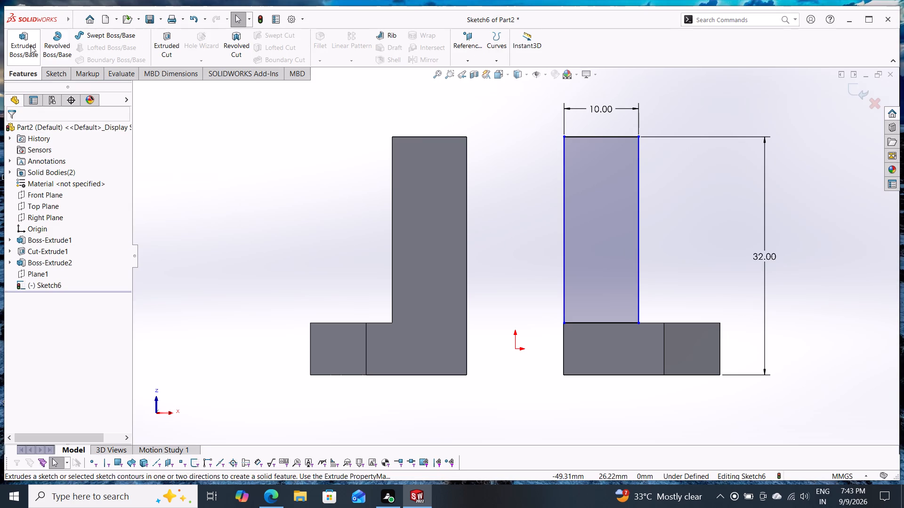
{"action": "left_click", "coordinate": [31, 46]}
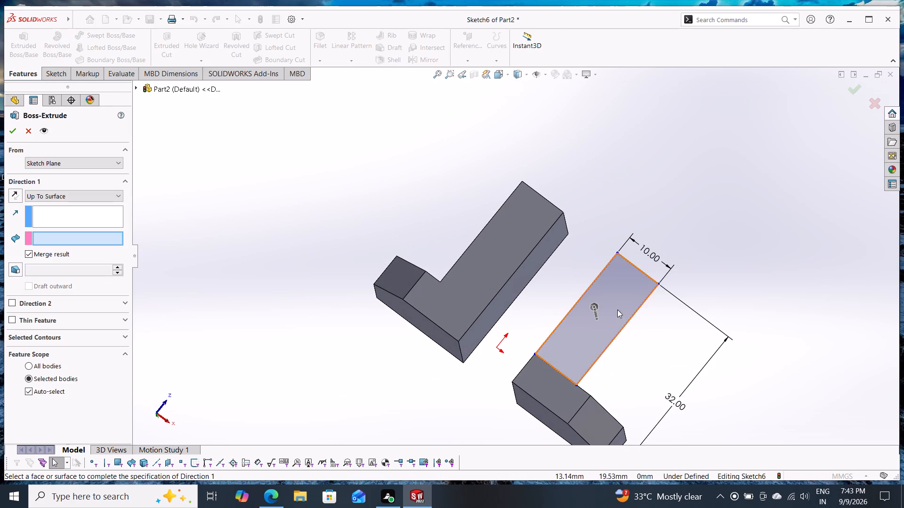
{"action": "scroll", "coordinate": [650, 330], "scroll_direction": "down", "scroll_amount": 1}
{"action": "middle_click_drag", "start_coordinate": [650, 330], "coordinate": [531, 314]}
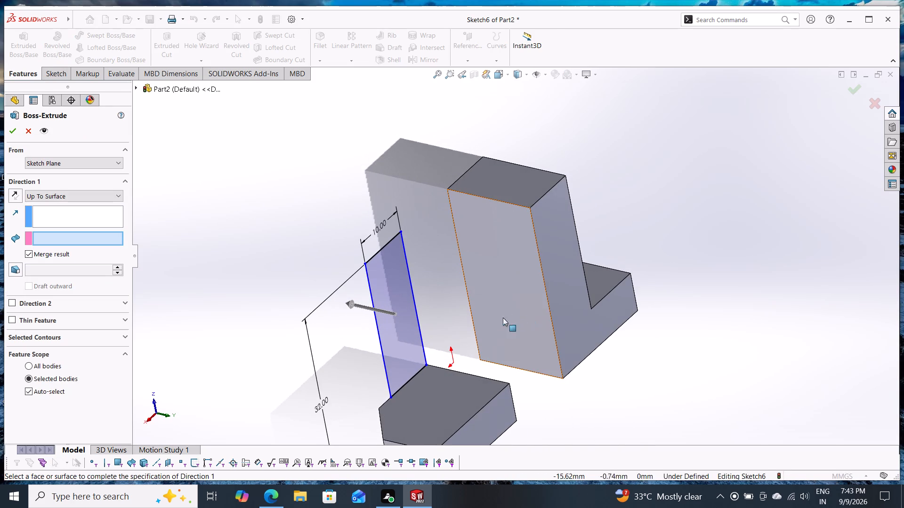
{"action": "left_click", "coordinate": [491, 412]}
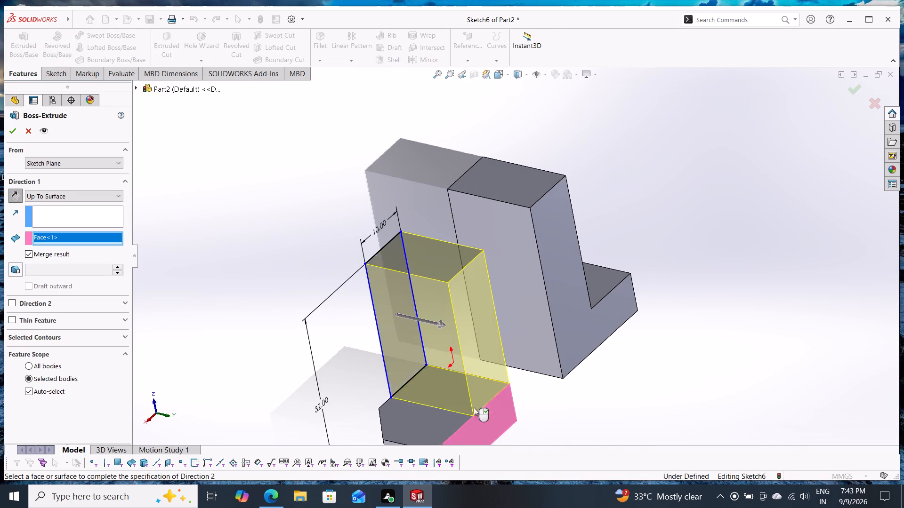
{"action": "left_click", "coordinate": [13, 134]}
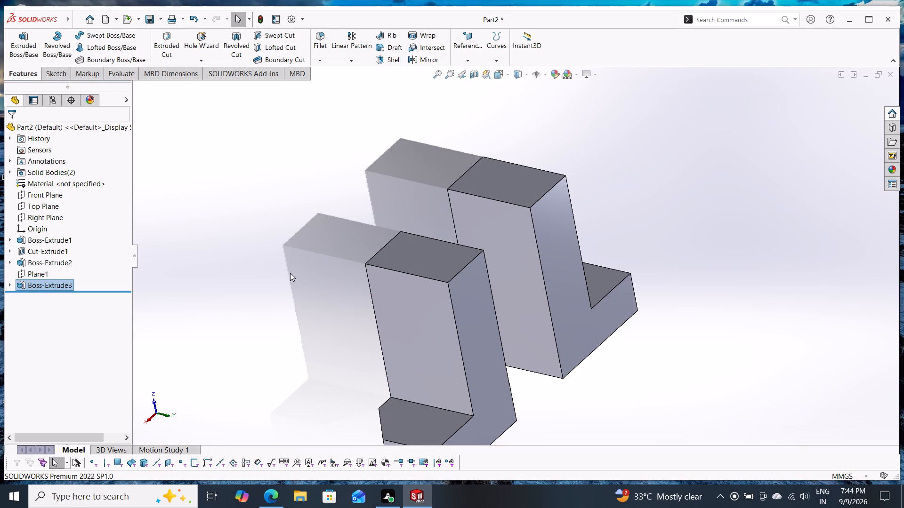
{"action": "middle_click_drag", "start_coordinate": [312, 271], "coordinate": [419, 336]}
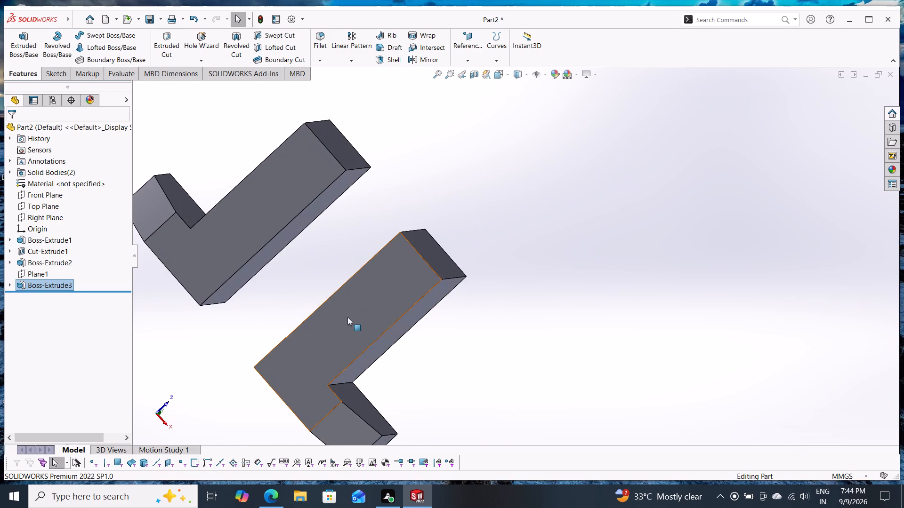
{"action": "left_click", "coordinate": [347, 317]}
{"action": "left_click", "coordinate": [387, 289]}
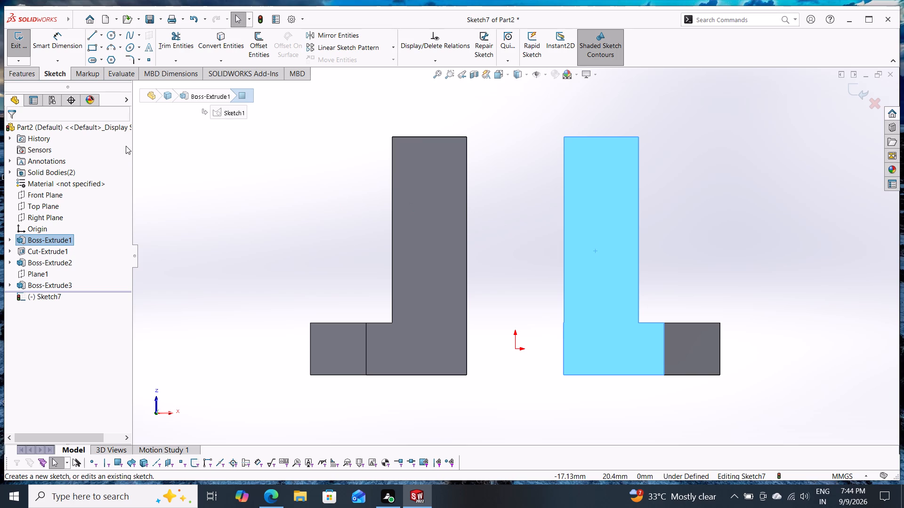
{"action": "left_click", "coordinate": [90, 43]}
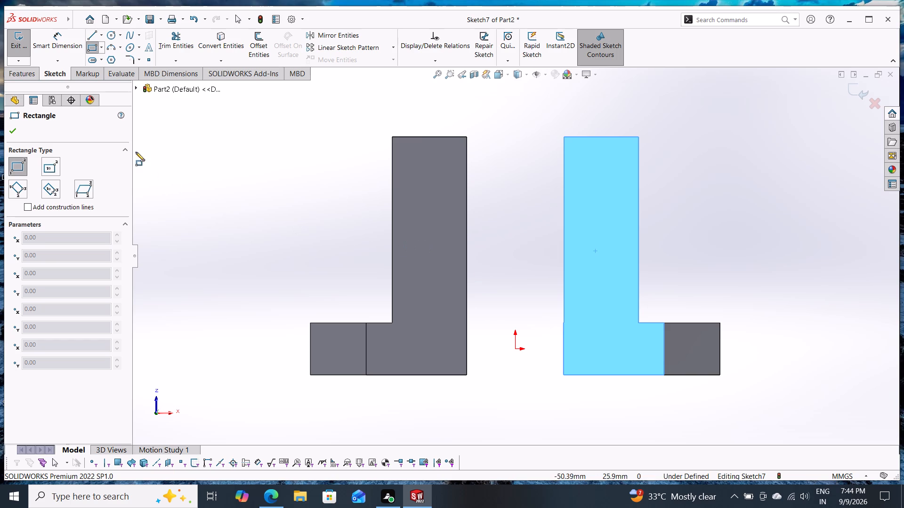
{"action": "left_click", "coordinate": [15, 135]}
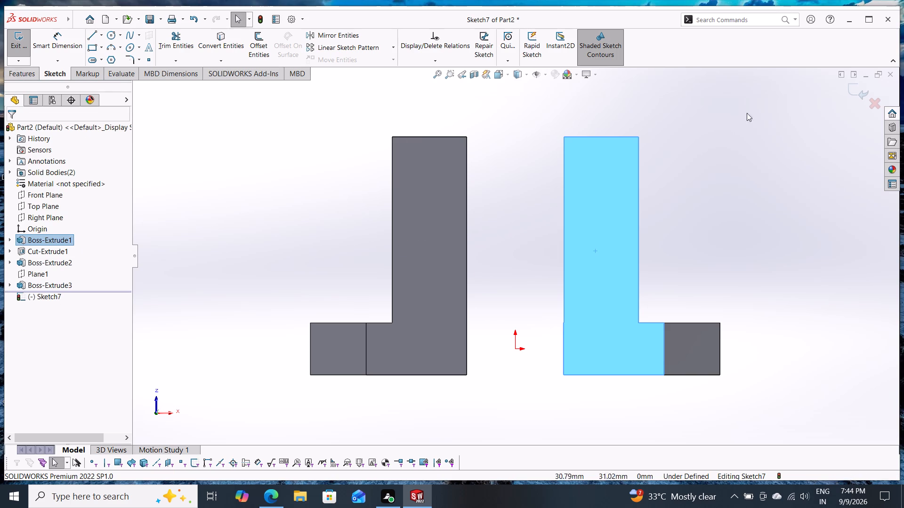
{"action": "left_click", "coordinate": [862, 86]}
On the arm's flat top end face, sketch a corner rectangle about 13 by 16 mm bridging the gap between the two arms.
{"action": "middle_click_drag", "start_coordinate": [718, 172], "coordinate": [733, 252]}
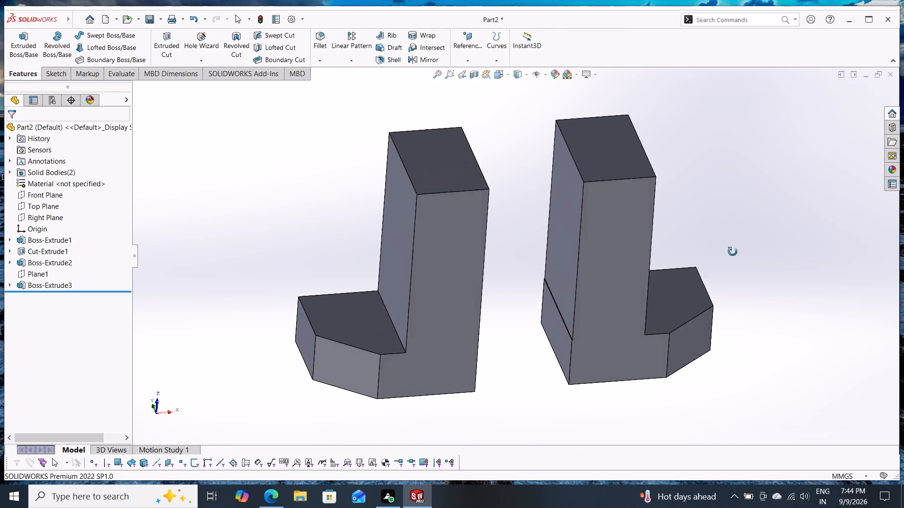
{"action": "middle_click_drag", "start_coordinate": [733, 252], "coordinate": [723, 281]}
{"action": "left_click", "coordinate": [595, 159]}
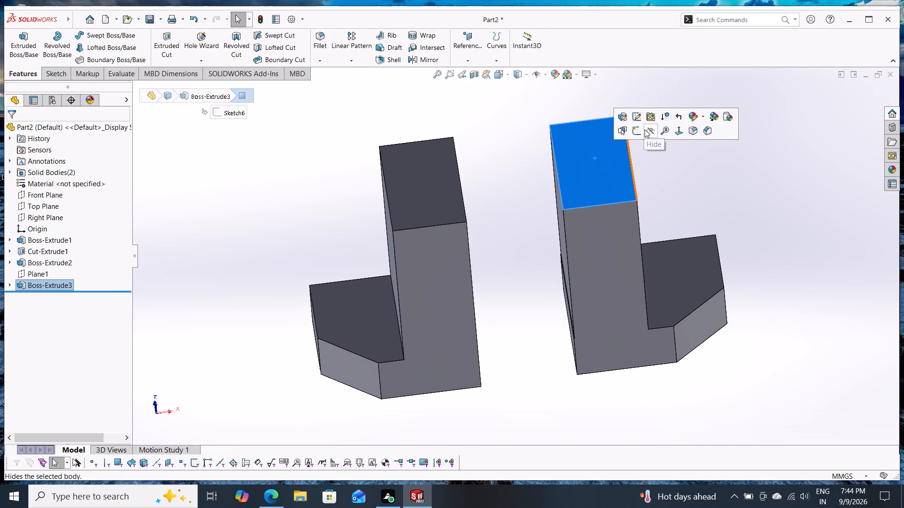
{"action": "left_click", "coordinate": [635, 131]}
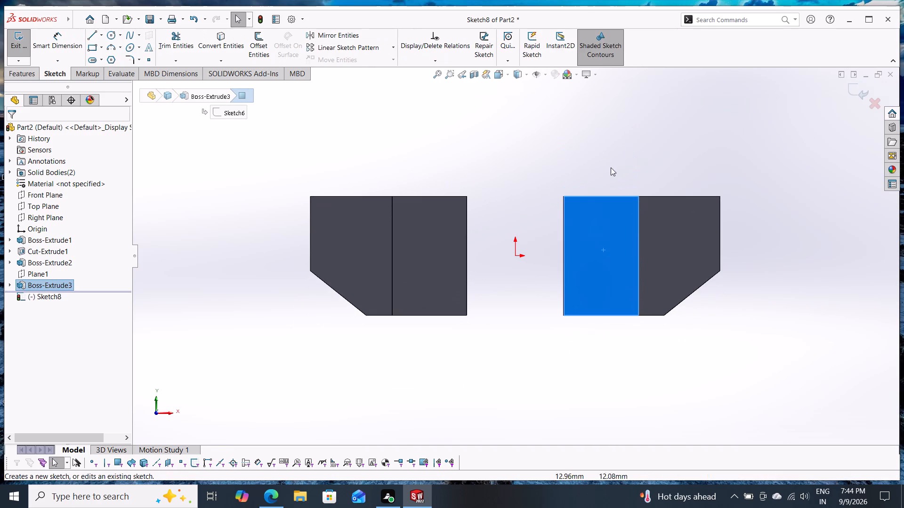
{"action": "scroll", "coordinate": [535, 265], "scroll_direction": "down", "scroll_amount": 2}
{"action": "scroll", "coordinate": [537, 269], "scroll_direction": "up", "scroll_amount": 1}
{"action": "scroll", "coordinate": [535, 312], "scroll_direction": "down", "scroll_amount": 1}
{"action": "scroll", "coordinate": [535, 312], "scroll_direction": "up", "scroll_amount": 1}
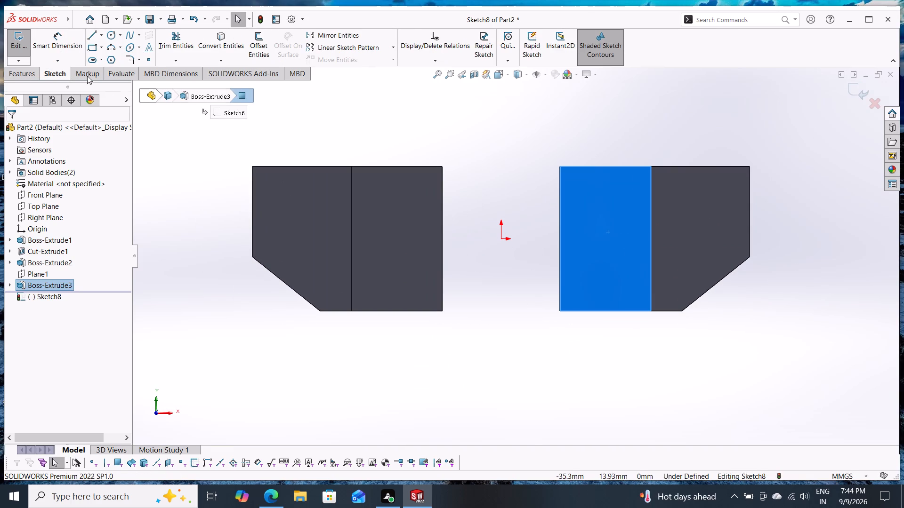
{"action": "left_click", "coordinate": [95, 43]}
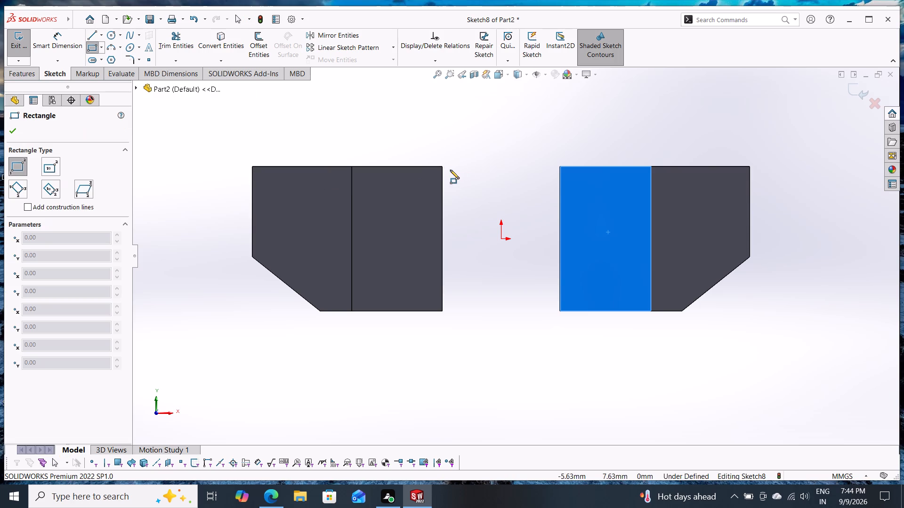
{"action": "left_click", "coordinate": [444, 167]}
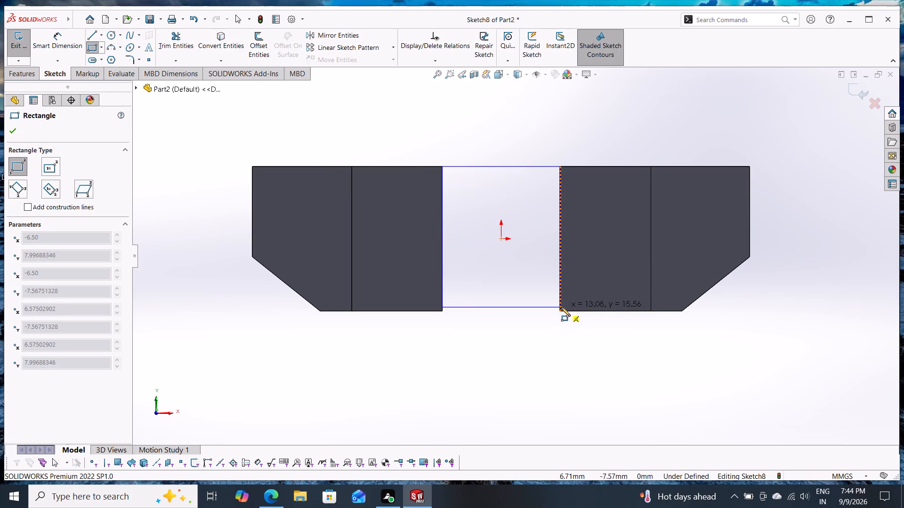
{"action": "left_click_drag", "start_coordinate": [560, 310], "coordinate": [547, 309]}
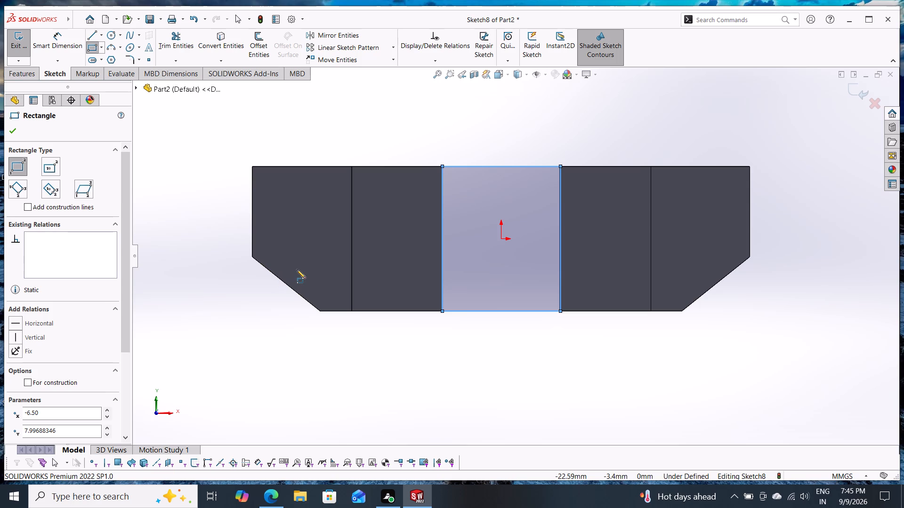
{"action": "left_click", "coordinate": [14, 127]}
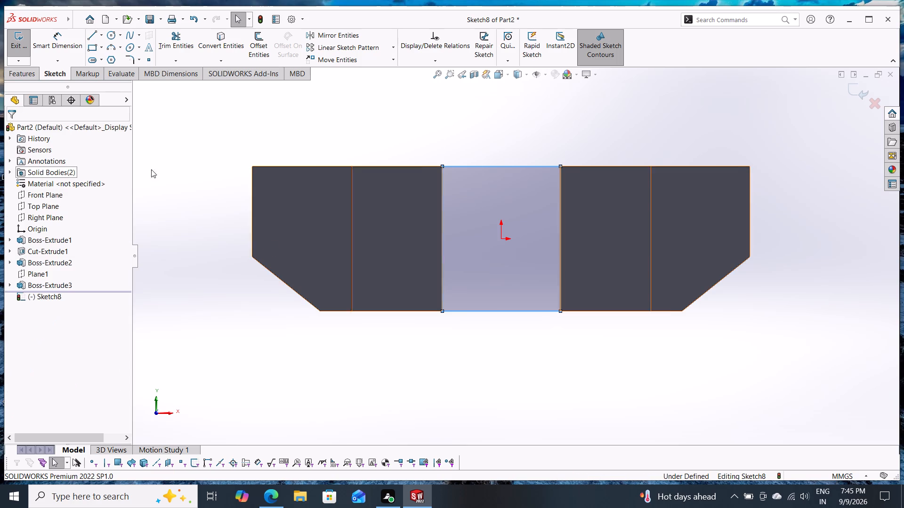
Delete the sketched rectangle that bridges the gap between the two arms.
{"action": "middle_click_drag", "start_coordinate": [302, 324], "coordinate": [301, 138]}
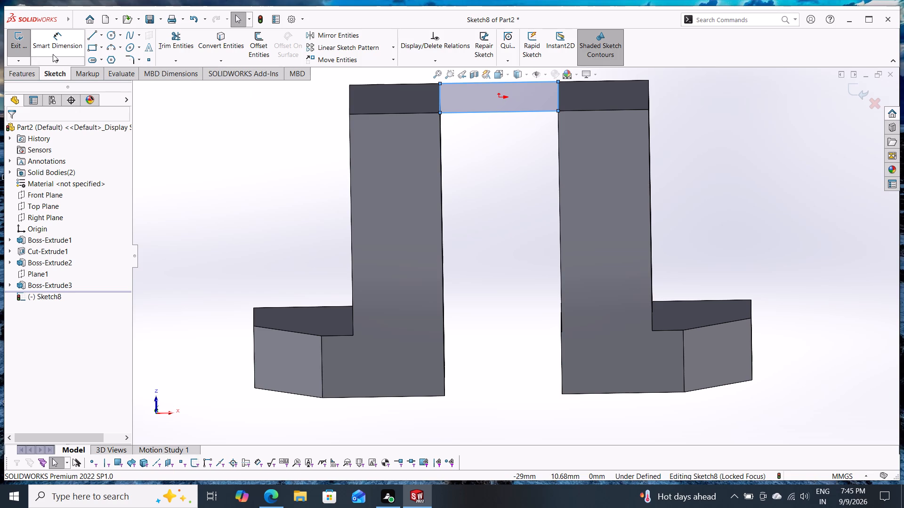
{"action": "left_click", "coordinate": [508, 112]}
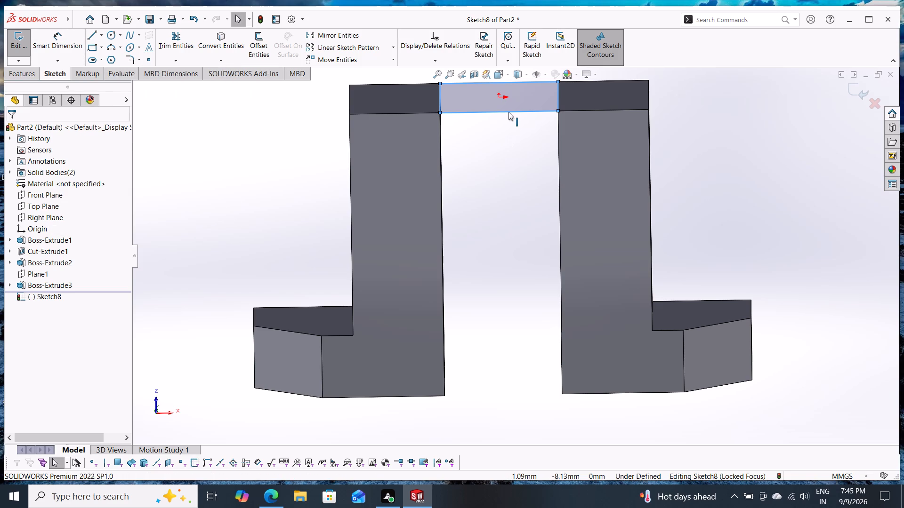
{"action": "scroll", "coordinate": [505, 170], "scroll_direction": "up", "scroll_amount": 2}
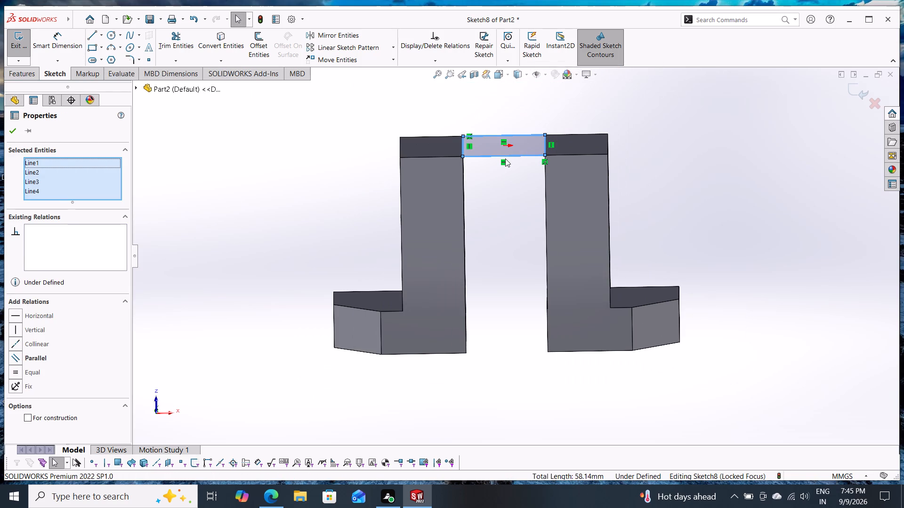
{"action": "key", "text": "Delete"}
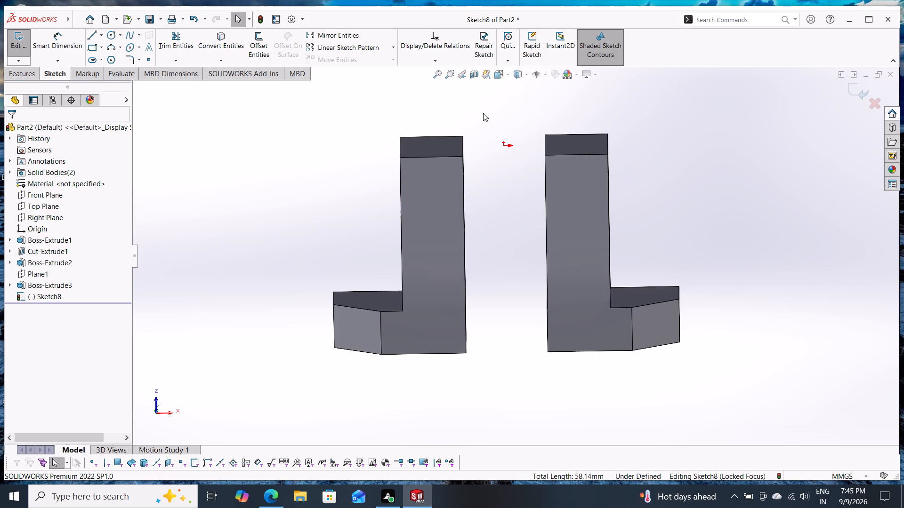
Examine the two angled bodies and their upright arms from several sides.
{"action": "middle_click_drag", "start_coordinate": [496, 202], "coordinate": [500, 280]}
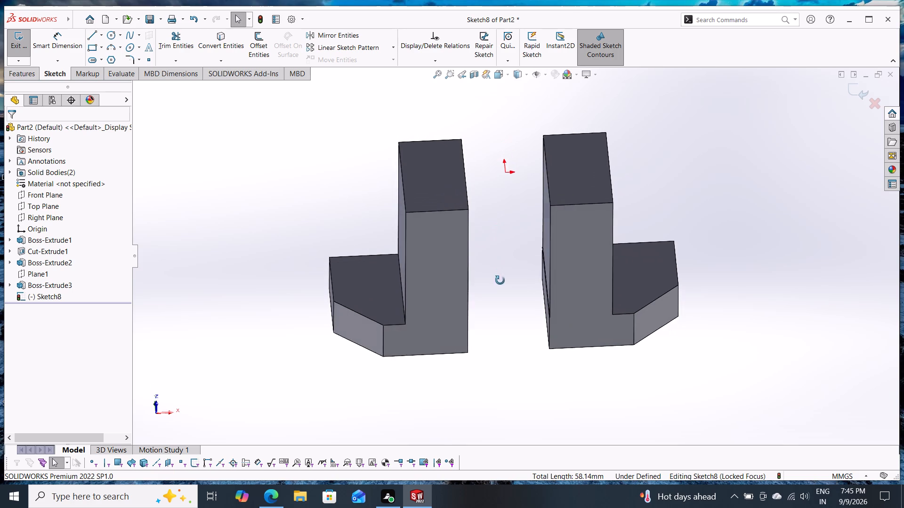
{"action": "middle_click_drag", "start_coordinate": [500, 280], "coordinate": [504, 185]}
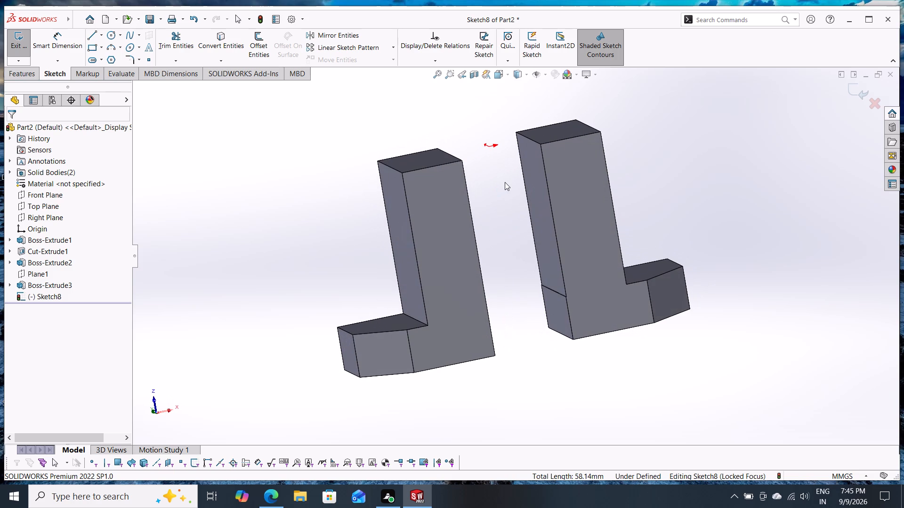
{"action": "middle_click_drag", "start_coordinate": [563, 317], "coordinate": [576, 366]}
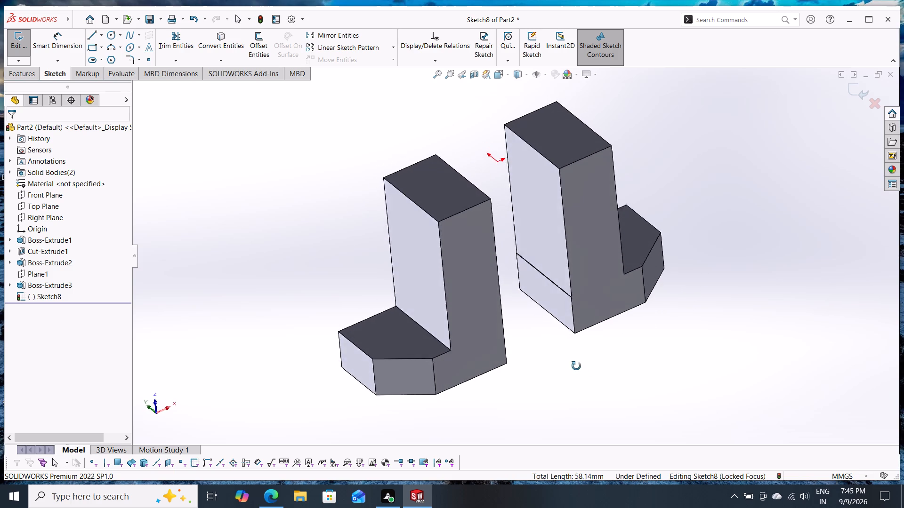
{"action": "middle_click_drag", "start_coordinate": [576, 366], "coordinate": [666, 289]}
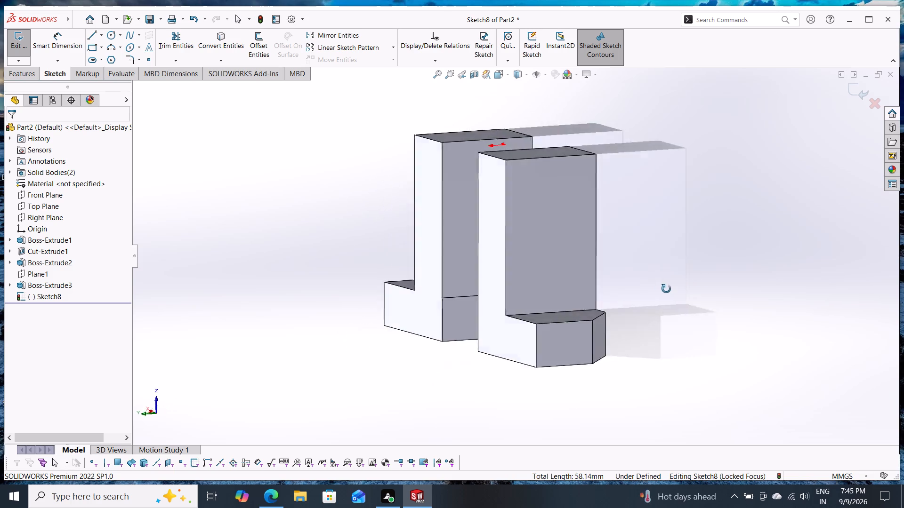
{"action": "middle_click_drag", "start_coordinate": [666, 289], "coordinate": [726, 327]}
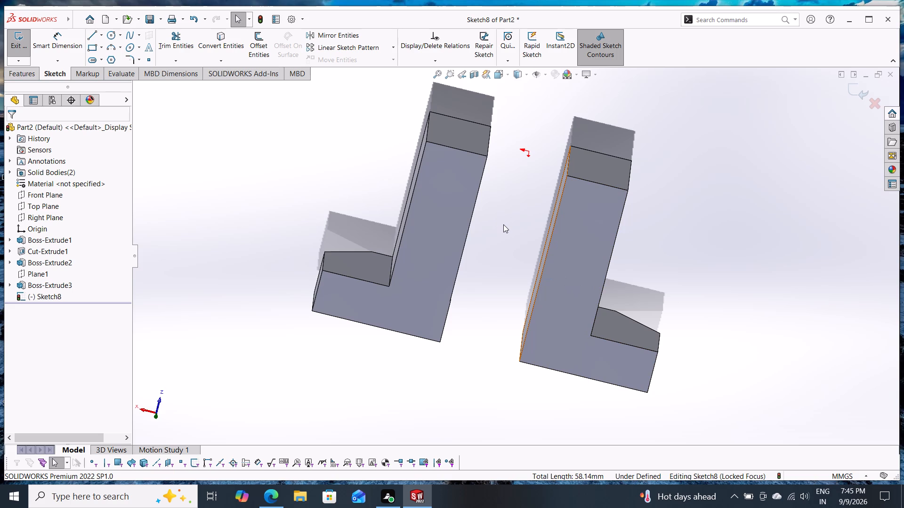
{"action": "middle_click_drag", "start_coordinate": [471, 327], "coordinate": [516, 338]}
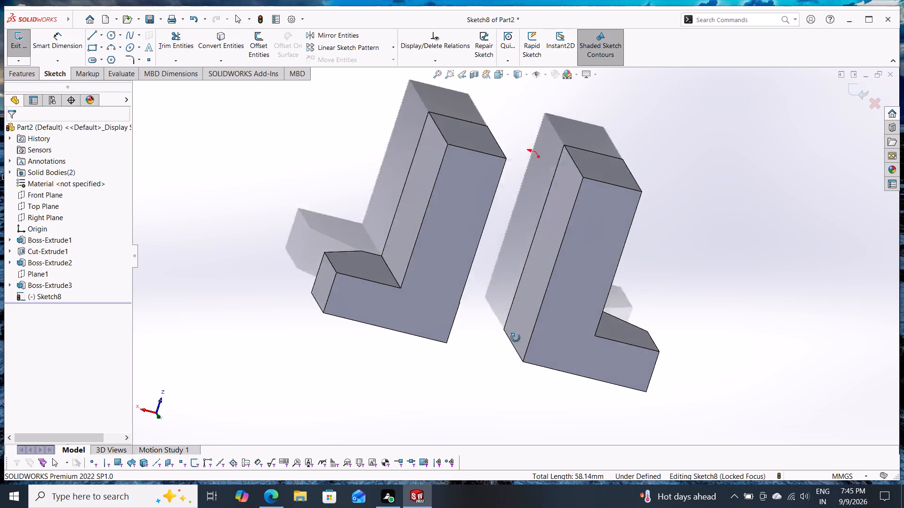
{"action": "middle_click_drag", "start_coordinate": [516, 338], "coordinate": [642, 379]}
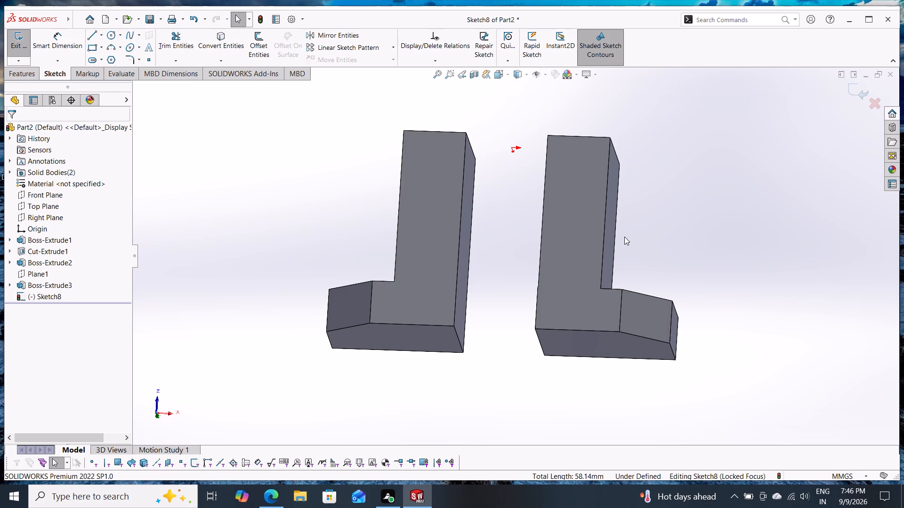
Create a new part document and start a sketch on its Front Plane.
{"action": "left_click", "coordinate": [102, 21]}
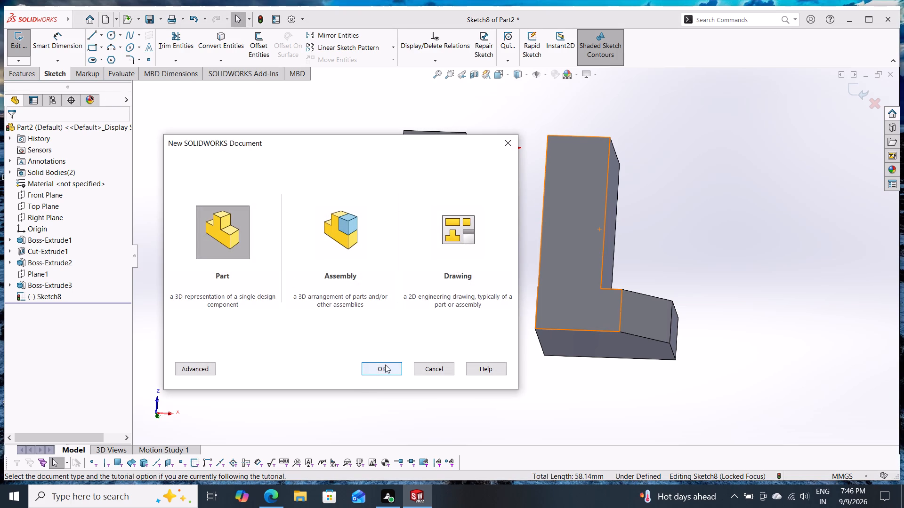
{"action": "left_click", "coordinate": [387, 370]}
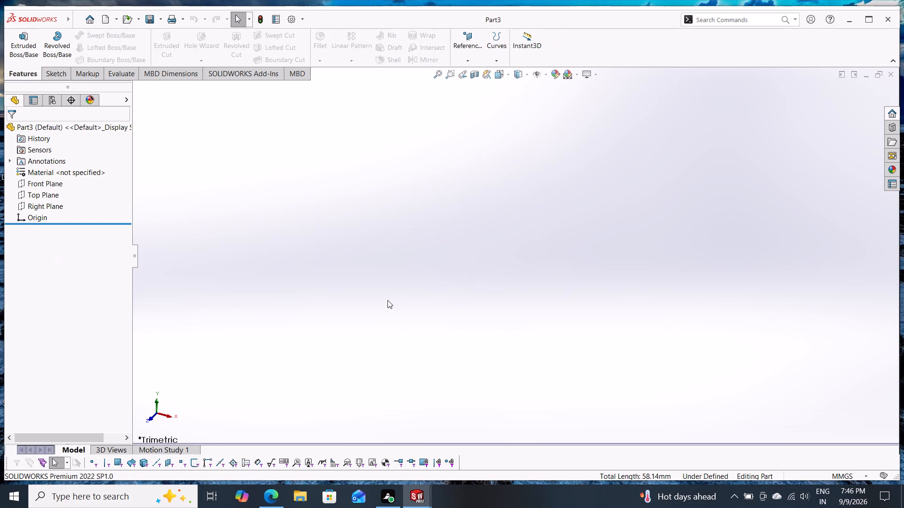
{"action": "left_click", "coordinate": [46, 69]}
{"action": "left_click", "coordinate": [97, 43]}
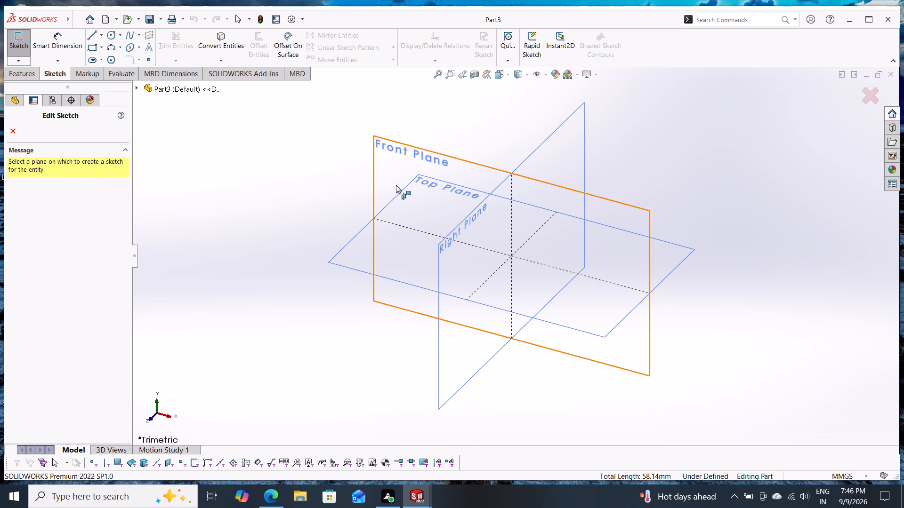
{"action": "left_click", "coordinate": [395, 180]}
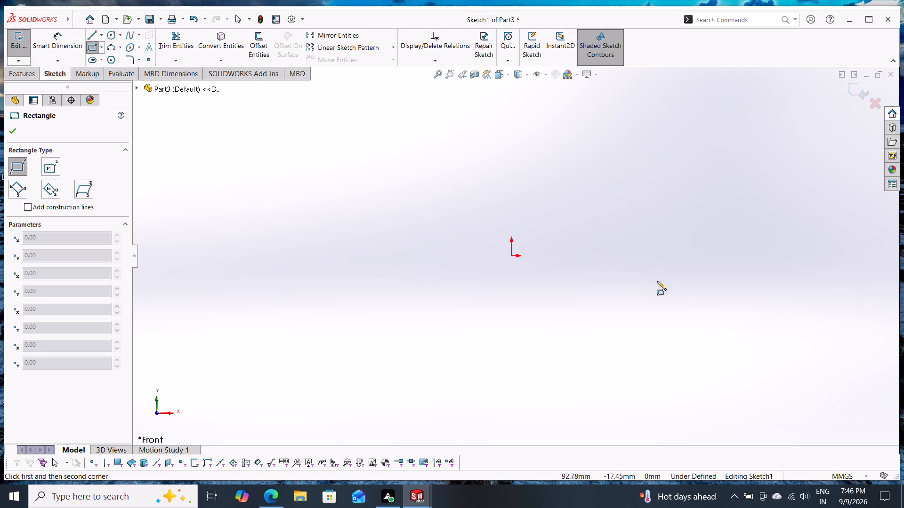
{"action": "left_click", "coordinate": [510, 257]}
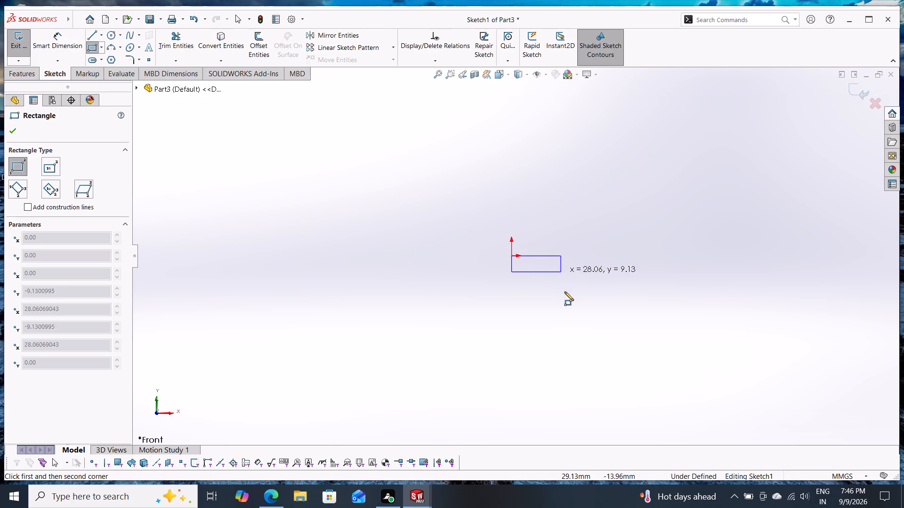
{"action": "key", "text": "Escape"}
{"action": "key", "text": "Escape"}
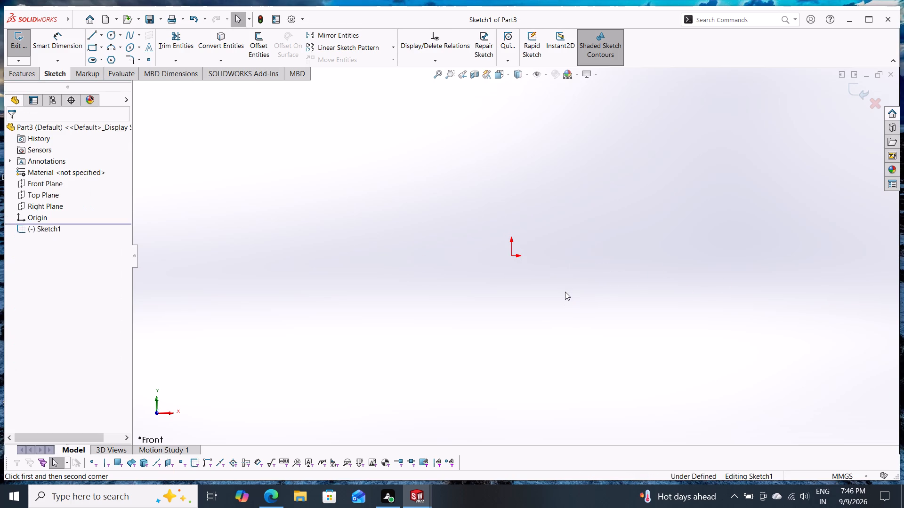
Sketch a center rectangle about 205 mm wide, centred on the origin.
{"action": "left_click", "coordinate": [104, 47]}
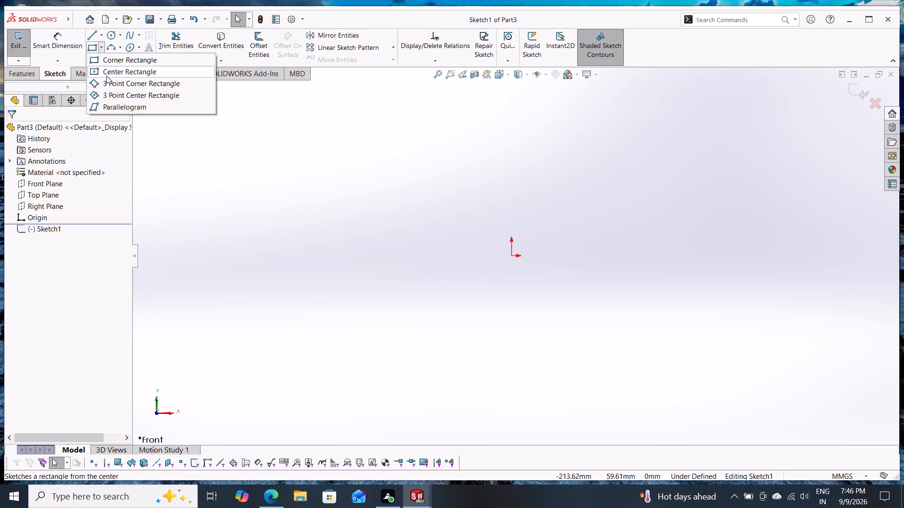
{"action": "left_click", "coordinate": [106, 76]}
{"action": "left_click", "coordinate": [513, 255]}
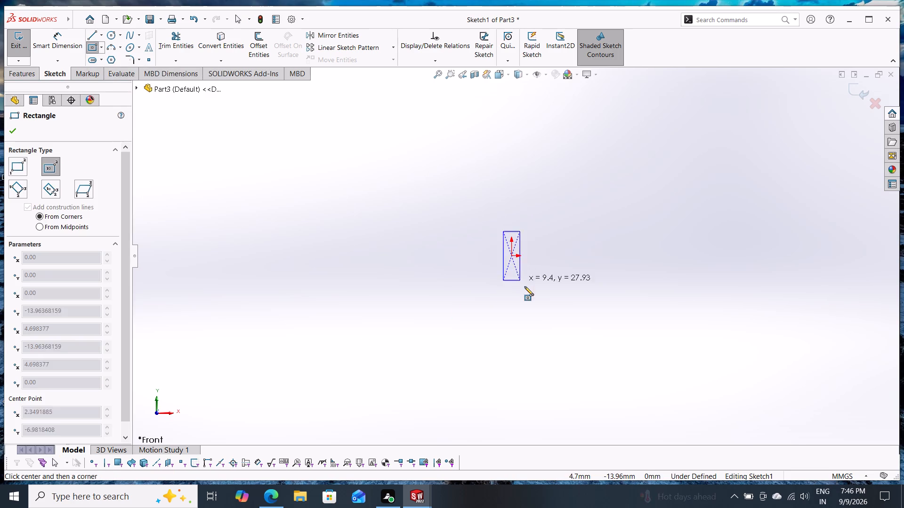
{"action": "left_click", "coordinate": [692, 309]}
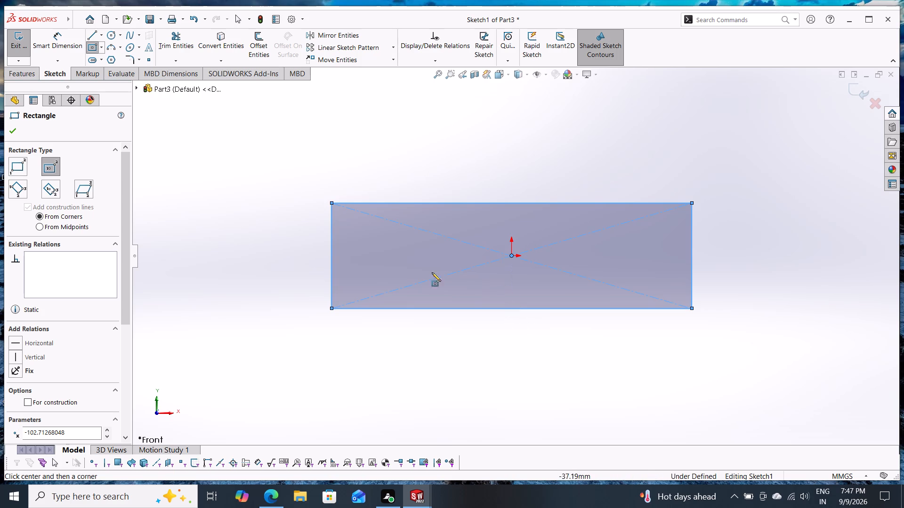
Dimension the center rectangle to 55 mm wide and 16 mm high.
{"action": "left_click", "coordinate": [50, 42]}
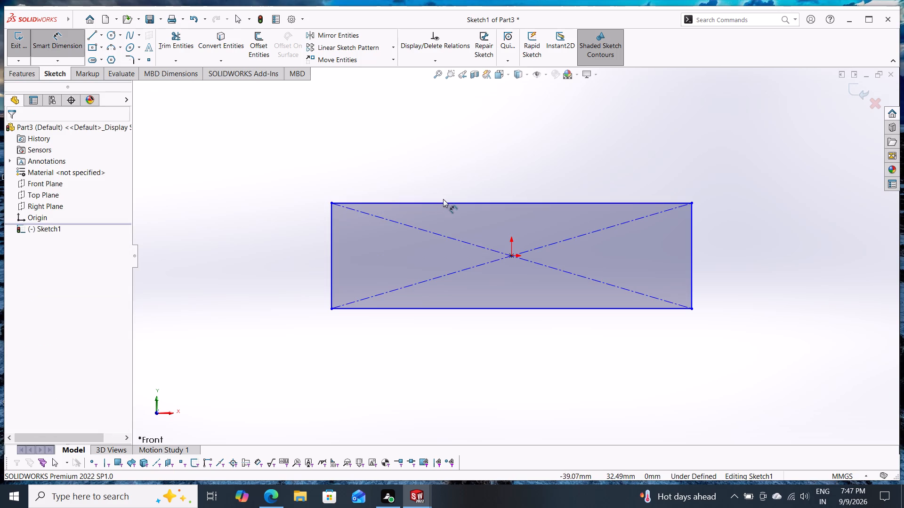
{"action": "left_click_drag", "start_coordinate": [444, 201], "coordinate": [445, 197]}
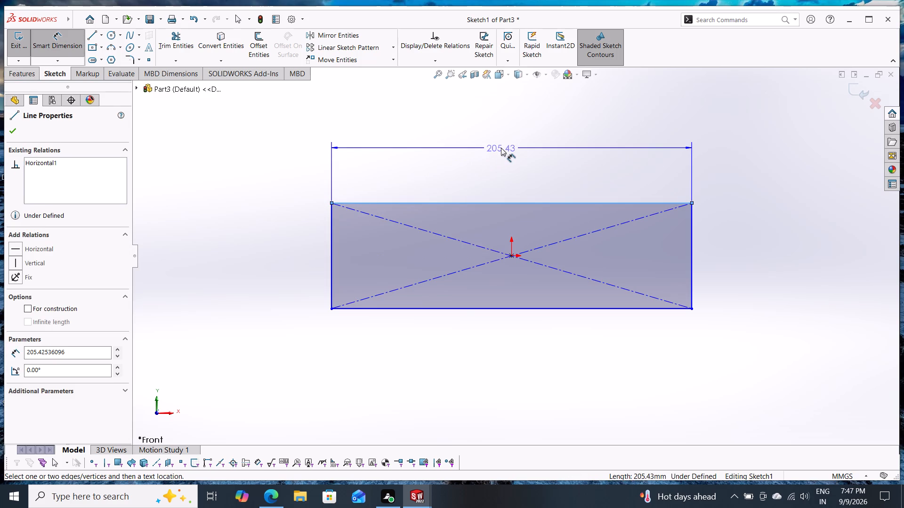
{"action": "left_click", "coordinate": [501, 148]}
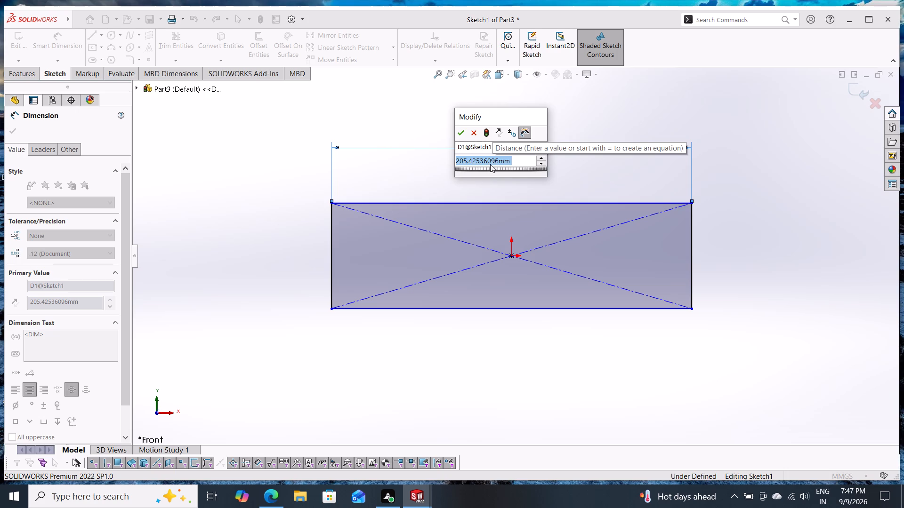
{"action": "type", "text": "55"}
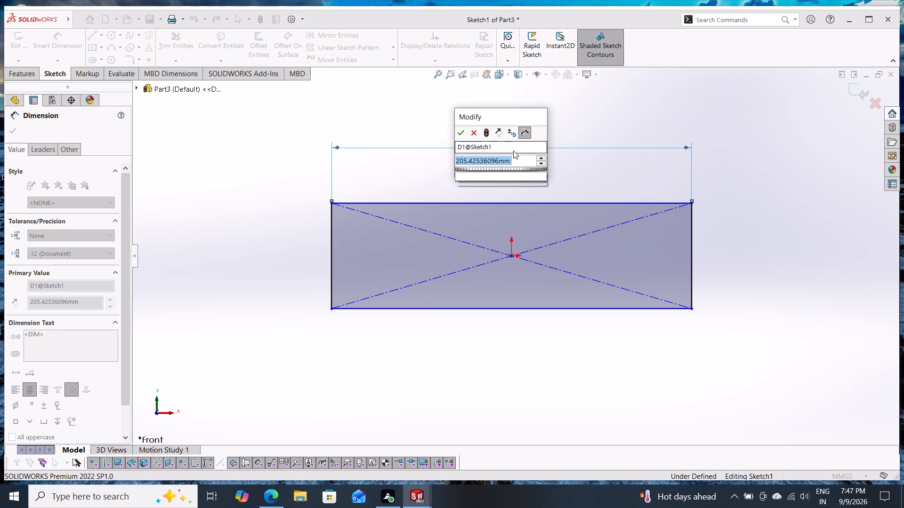
{"action": "key", "text": "Return"}
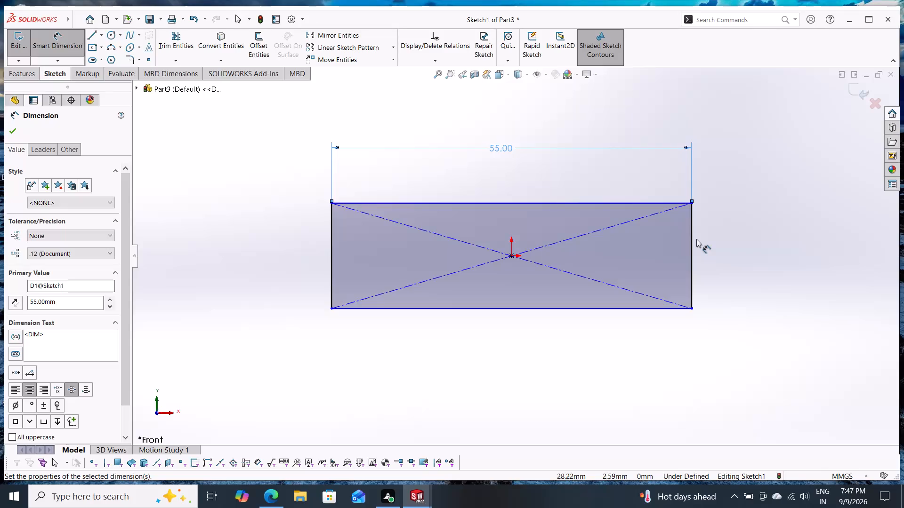
{"action": "left_click", "coordinate": [691, 257]}
{"action": "left_click", "coordinate": [763, 246]}
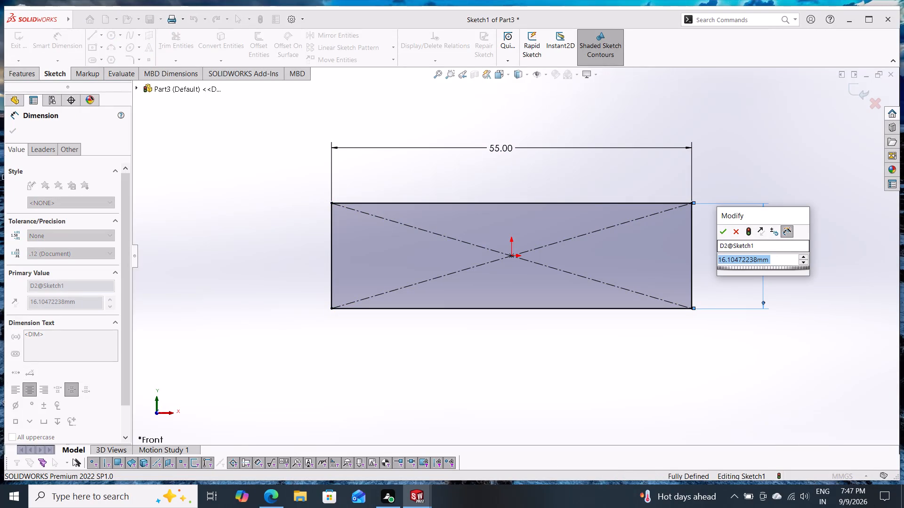
{"action": "type", "text": "16"}
{"action": "key", "text": "Return"}
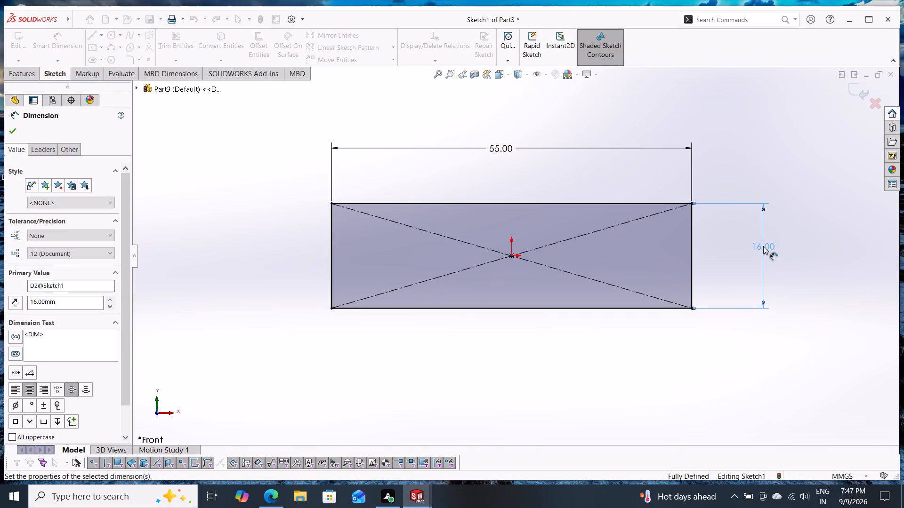
{"action": "left_click", "coordinate": [13, 127]}
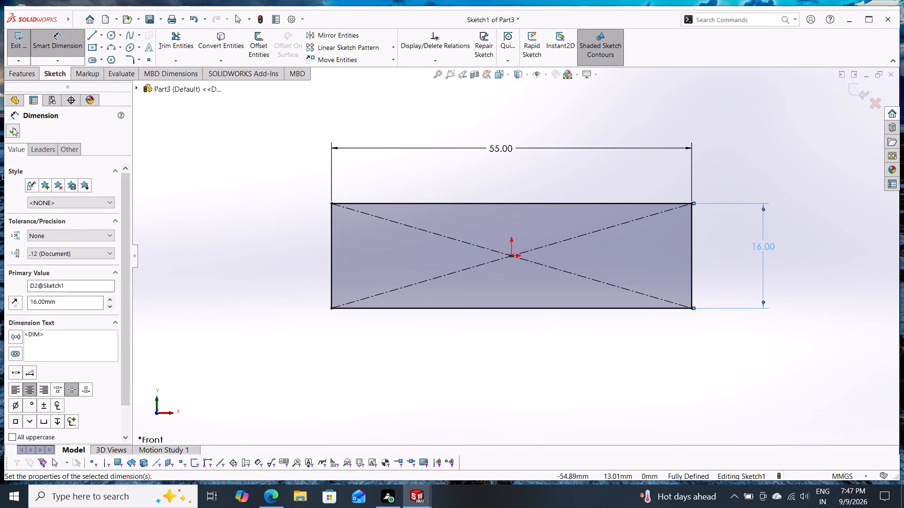
Extrude the rectangle as a boss with a Blind depth of 32 mm.
{"action": "left_click", "coordinate": [16, 72]}
{"action": "left_click", "coordinate": [28, 31]}
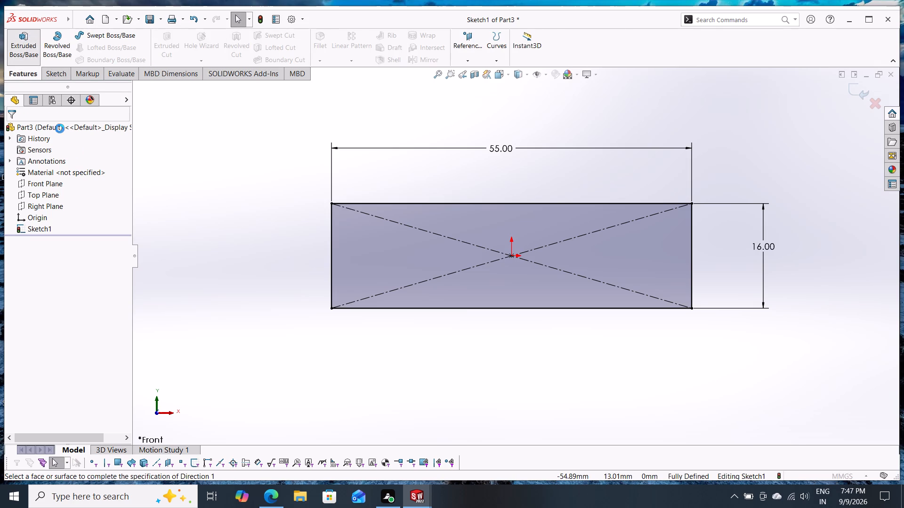
{"action": "left_click", "coordinate": [365, 251]}
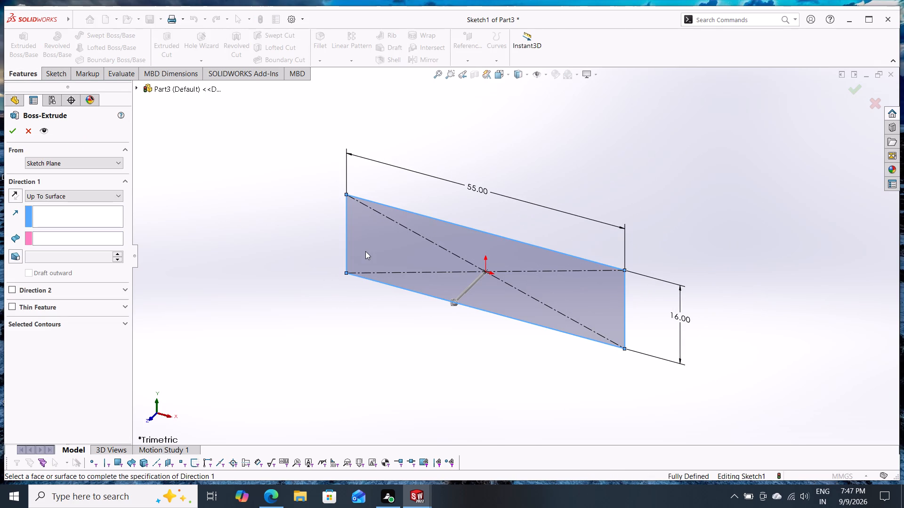
{"action": "left_click", "coordinate": [42, 193]}
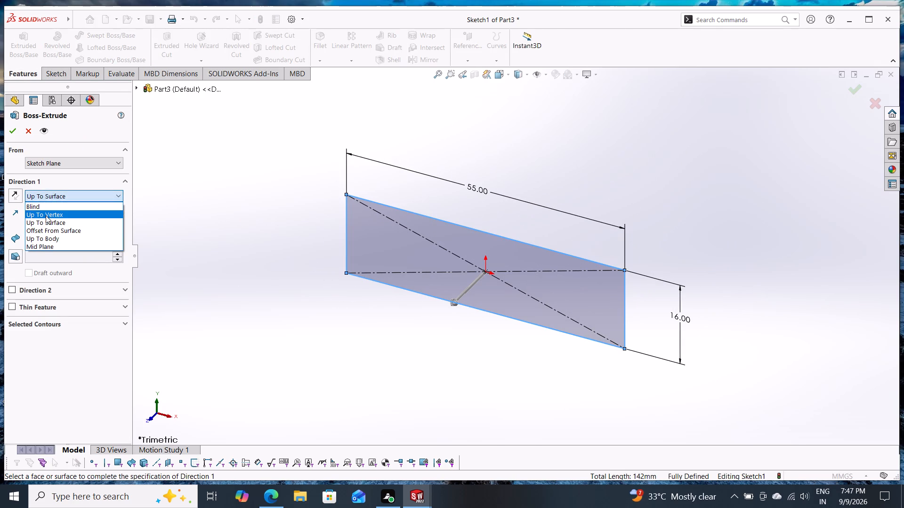
{"action": "left_click", "coordinate": [50, 210]}
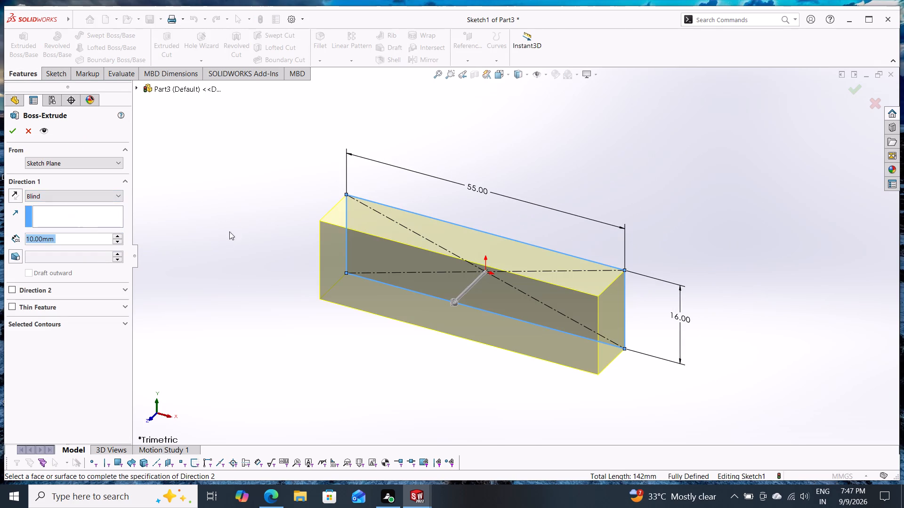
{"action": "middle_click_drag", "start_coordinate": [239, 212], "coordinate": [294, 262]}
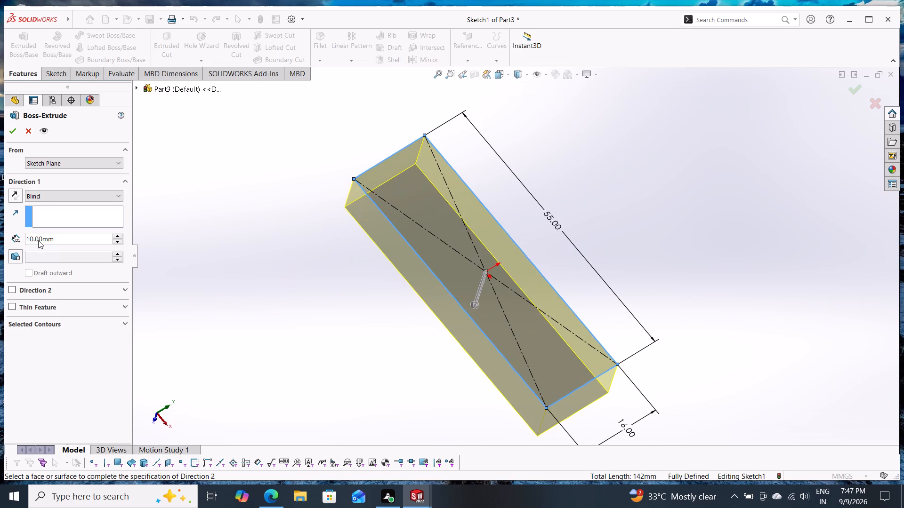
{"action": "left_click_drag", "start_coordinate": [62, 241], "coordinate": [0, 255]}
{"action": "type", "text": "32"}
{"action": "key", "text": "Return"}
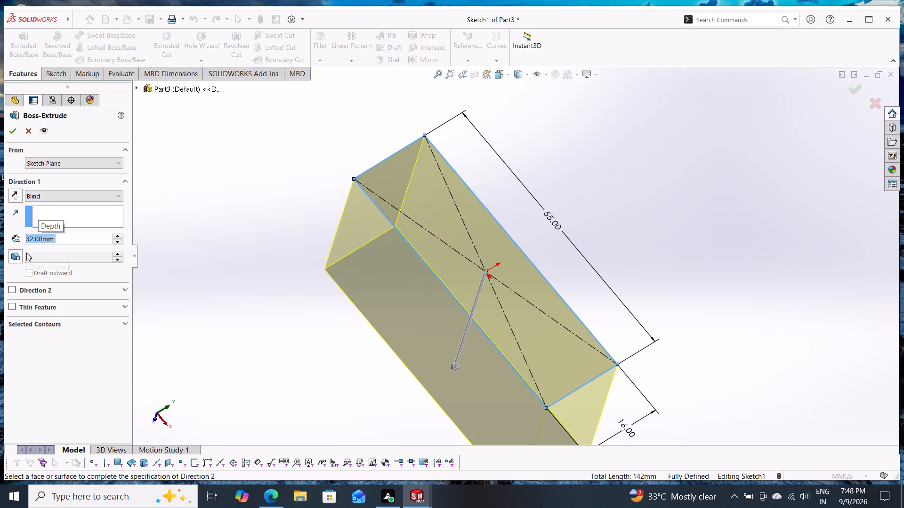
{"action": "left_click", "coordinate": [11, 130]}
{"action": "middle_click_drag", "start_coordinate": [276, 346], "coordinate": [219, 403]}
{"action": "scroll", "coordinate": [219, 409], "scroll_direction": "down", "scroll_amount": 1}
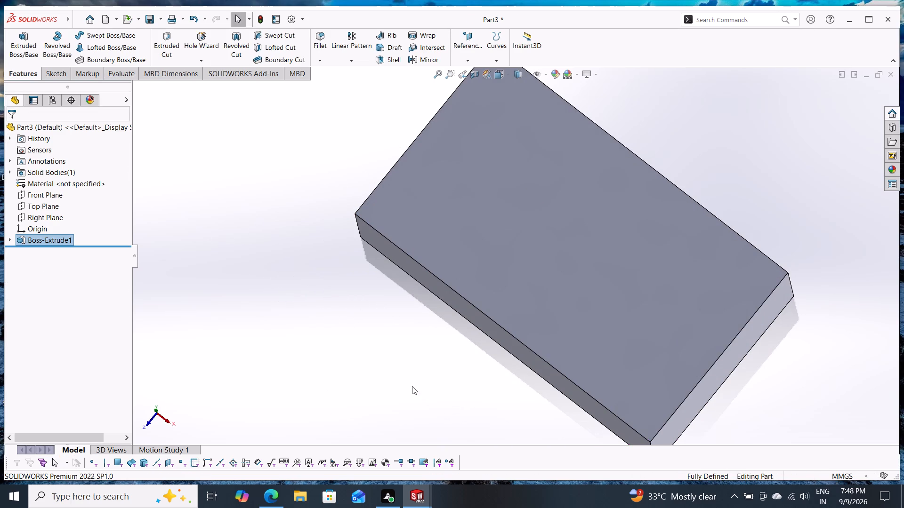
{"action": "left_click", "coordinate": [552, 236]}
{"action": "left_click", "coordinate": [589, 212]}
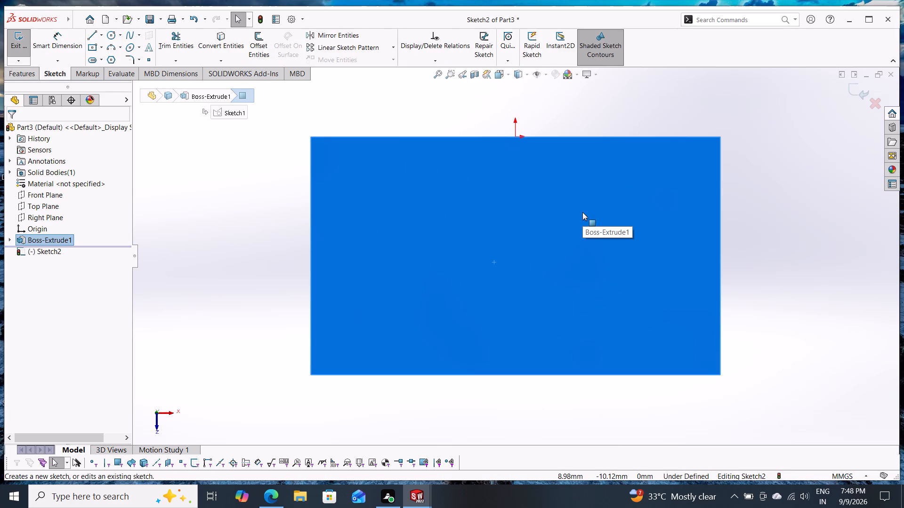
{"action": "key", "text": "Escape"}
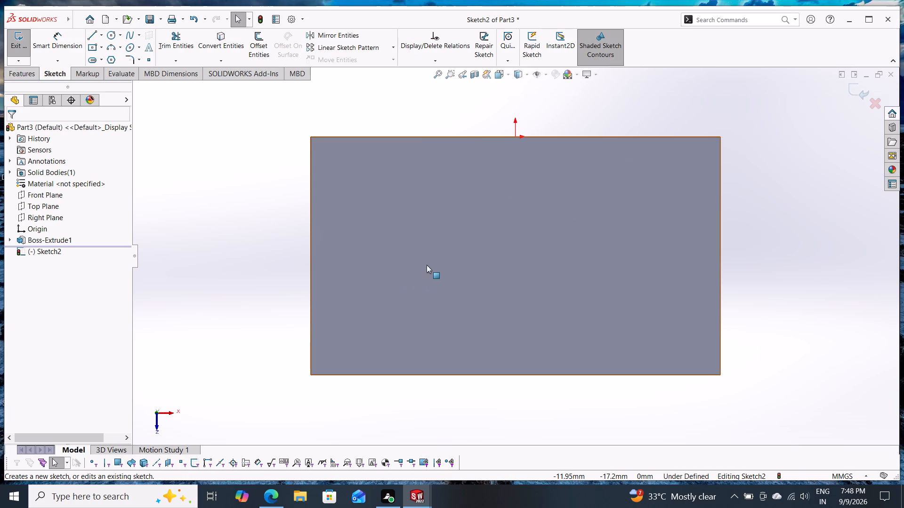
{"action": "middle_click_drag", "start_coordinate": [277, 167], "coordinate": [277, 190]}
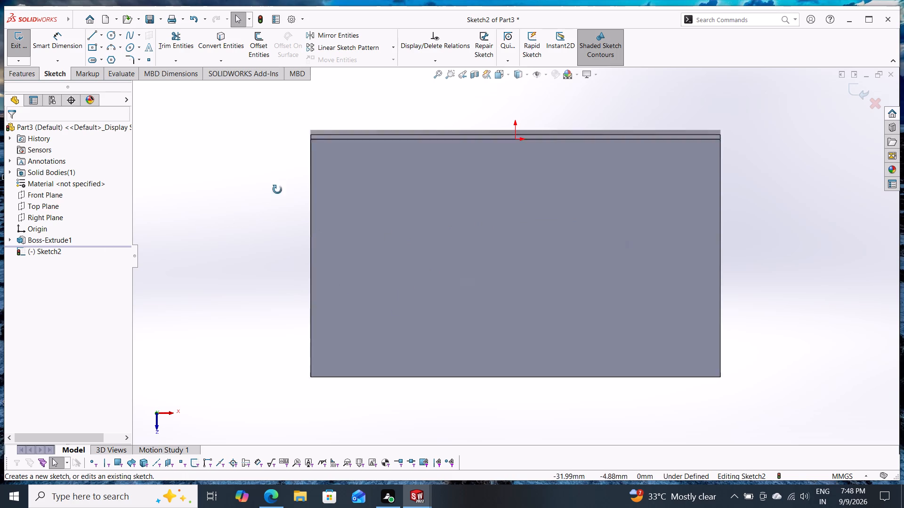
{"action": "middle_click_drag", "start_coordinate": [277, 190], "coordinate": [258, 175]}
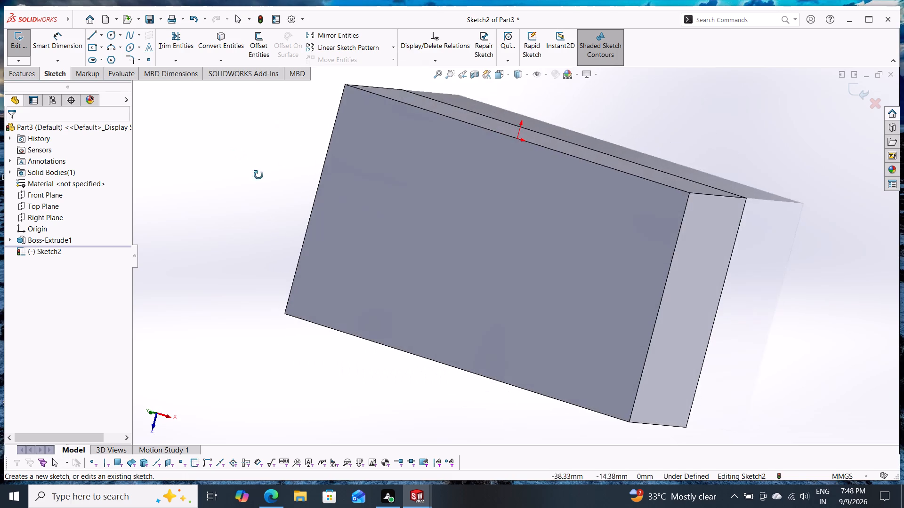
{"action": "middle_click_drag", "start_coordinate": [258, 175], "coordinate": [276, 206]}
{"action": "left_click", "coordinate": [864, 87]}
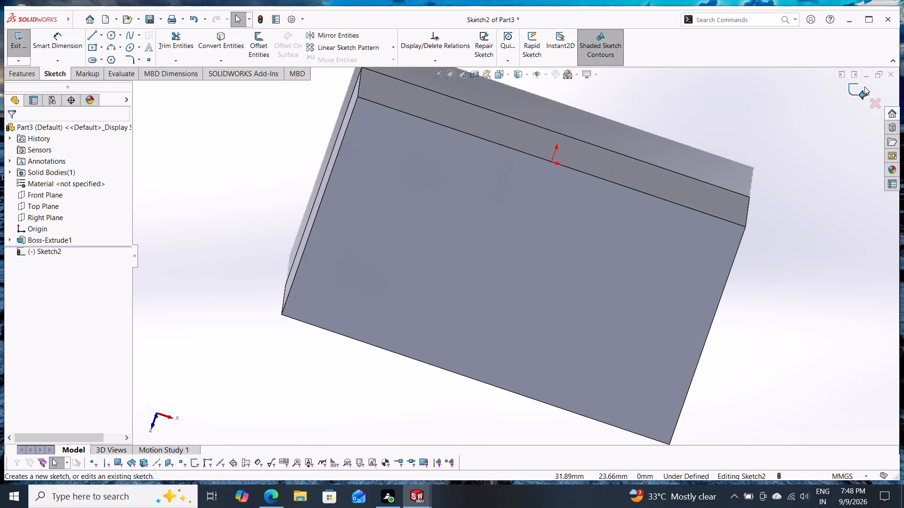
Start a sketch on the block's 55 by 32 mm top face.
{"action": "left_click", "coordinate": [498, 282]}
{"action": "left_click", "coordinate": [537, 255]}
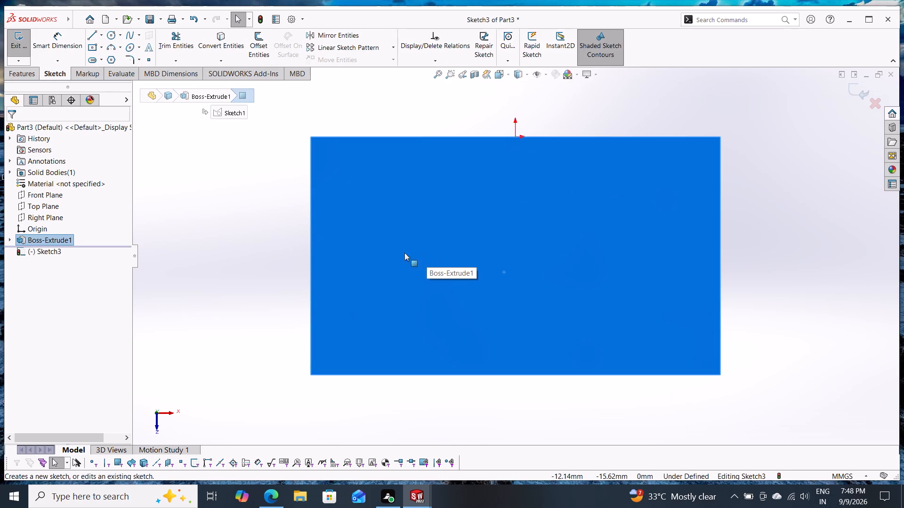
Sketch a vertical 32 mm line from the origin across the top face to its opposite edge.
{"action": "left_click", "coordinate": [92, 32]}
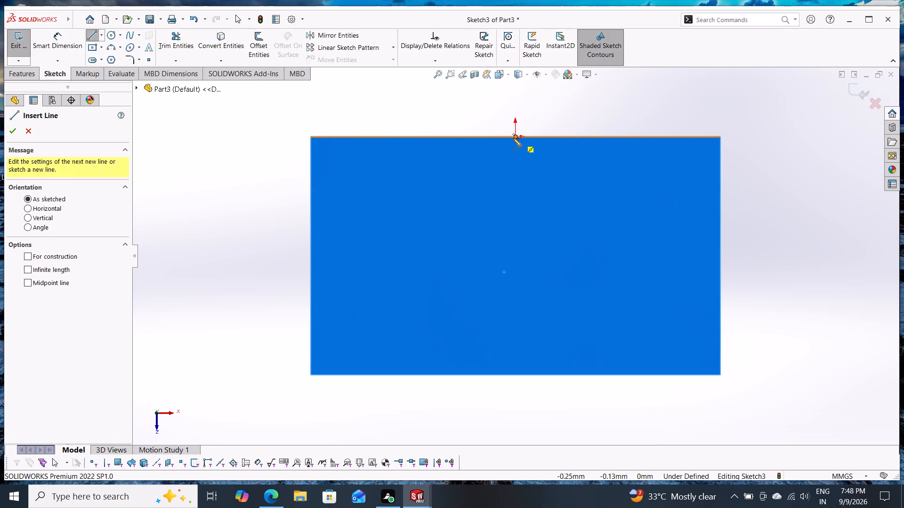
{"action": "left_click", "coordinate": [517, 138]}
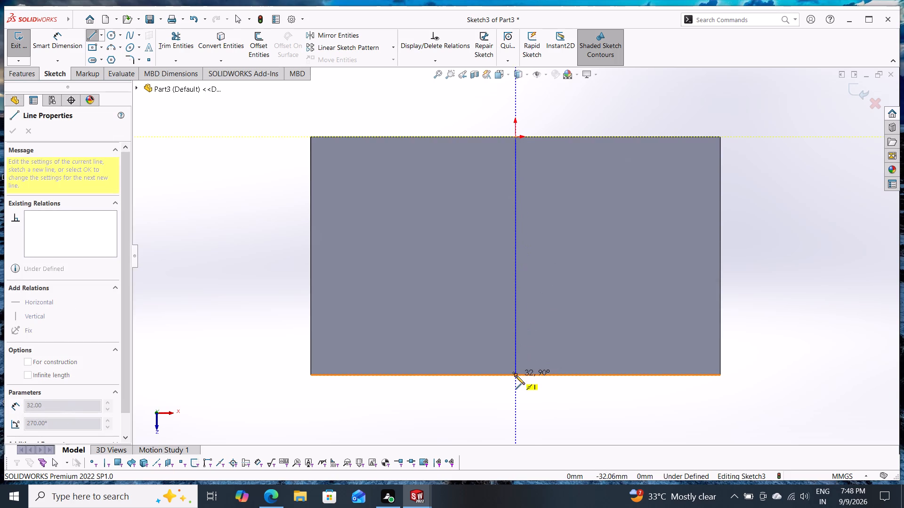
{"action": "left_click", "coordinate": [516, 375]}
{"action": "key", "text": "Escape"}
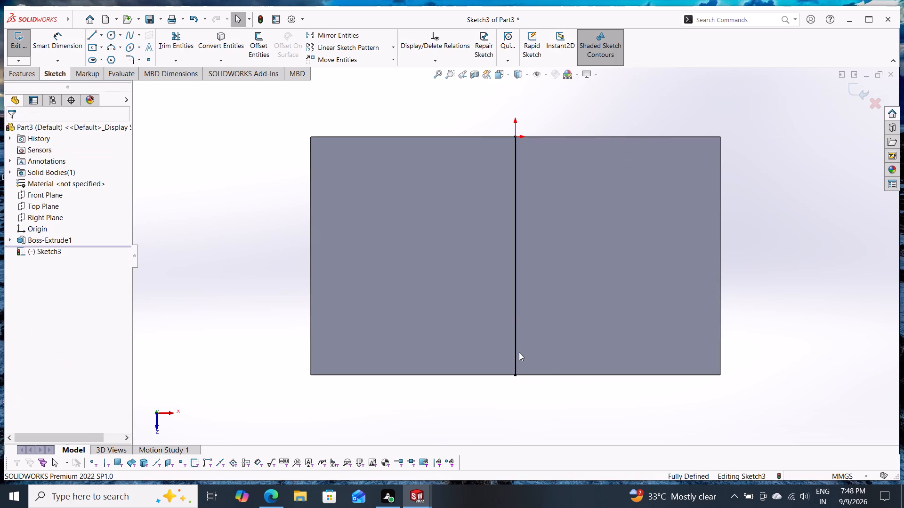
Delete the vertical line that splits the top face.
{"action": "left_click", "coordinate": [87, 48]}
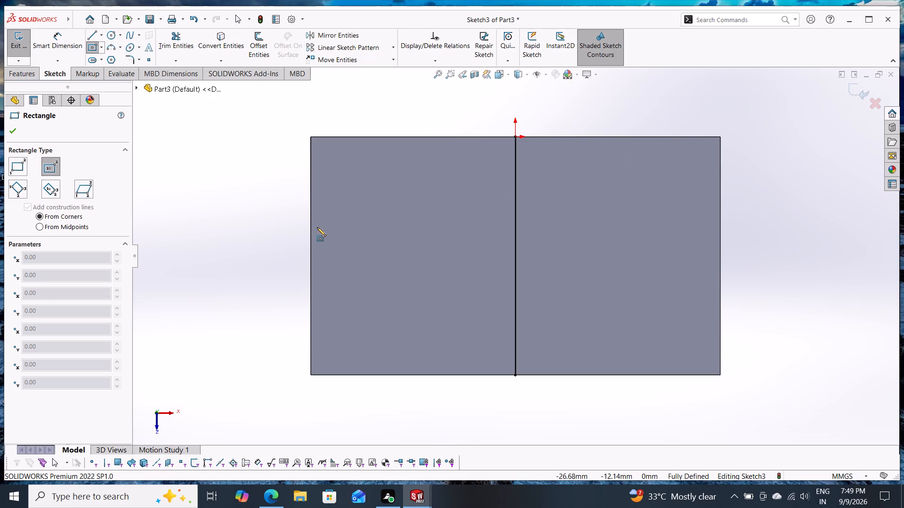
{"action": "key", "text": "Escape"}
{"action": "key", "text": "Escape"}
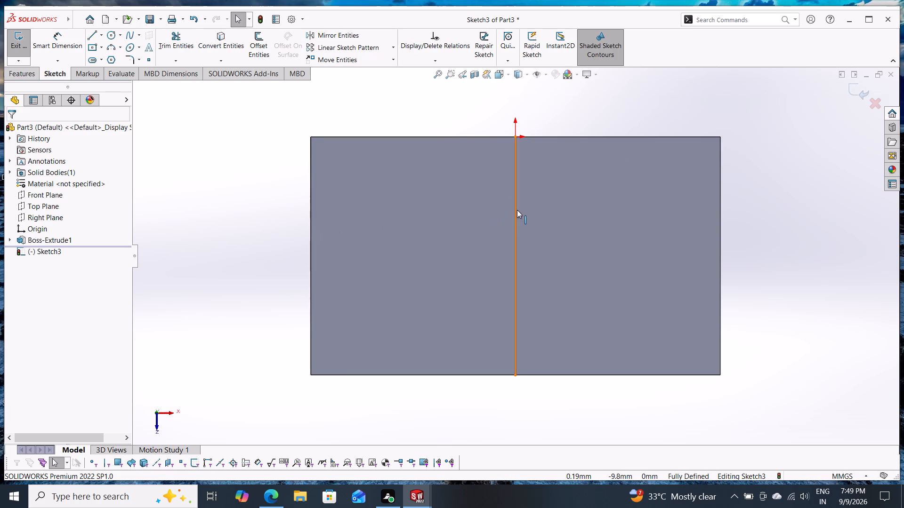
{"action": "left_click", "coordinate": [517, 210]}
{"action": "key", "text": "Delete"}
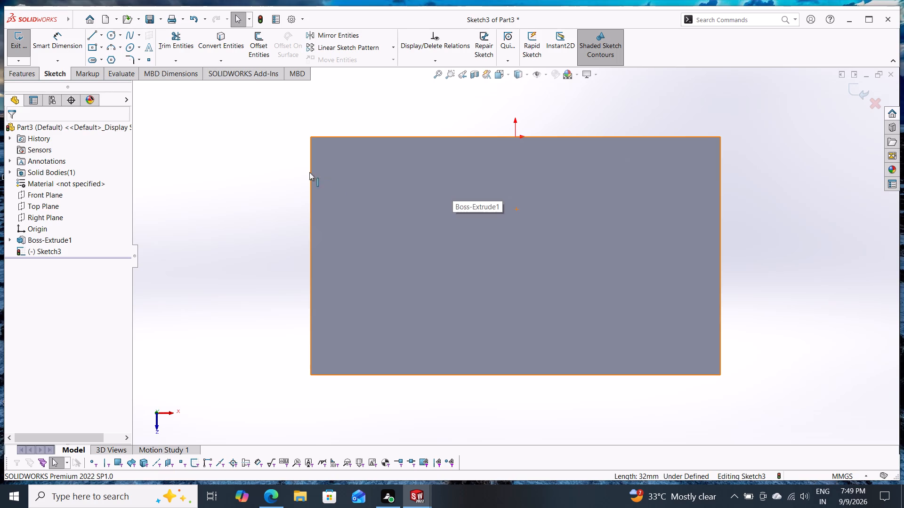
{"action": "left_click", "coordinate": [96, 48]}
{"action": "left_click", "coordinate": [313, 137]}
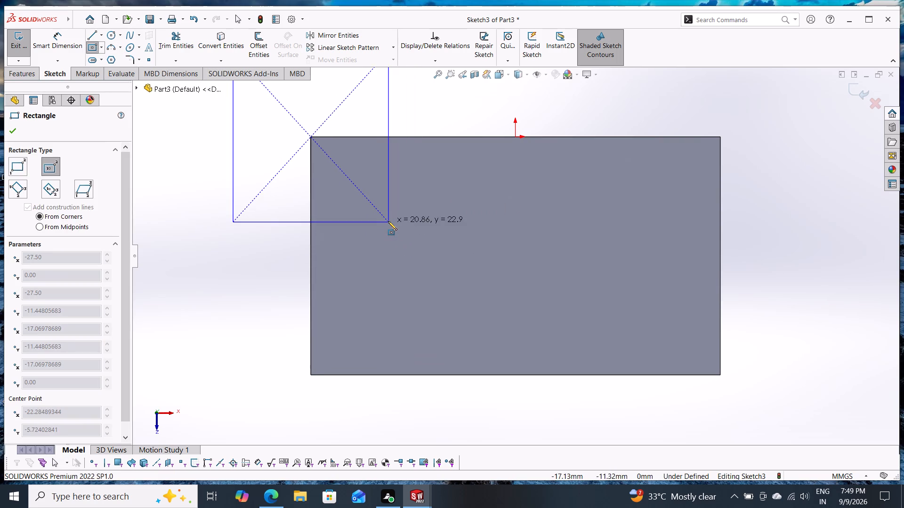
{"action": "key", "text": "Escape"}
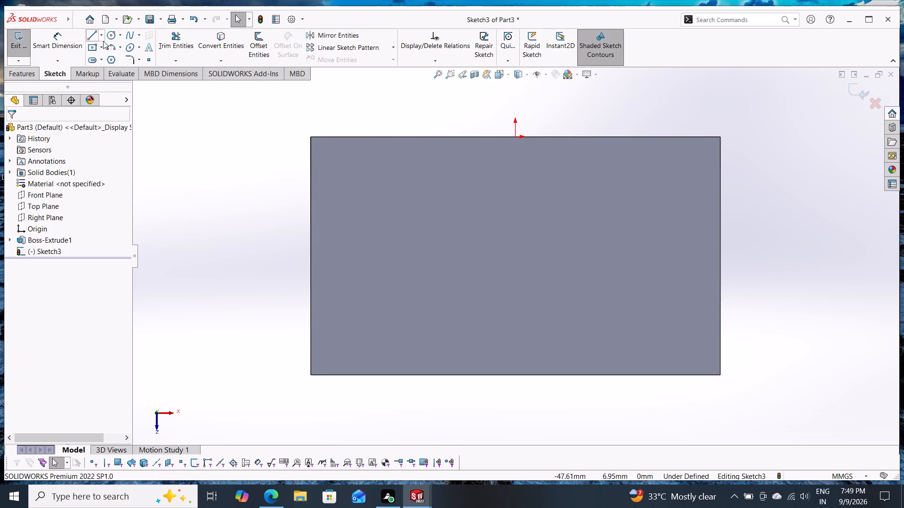
Sketch a corner rectangle on the top face, starting at its upper-left corner and ending short of the middle and the front edge.
{"action": "left_click", "coordinate": [101, 45]}
{"action": "left_click", "coordinate": [124, 63]}
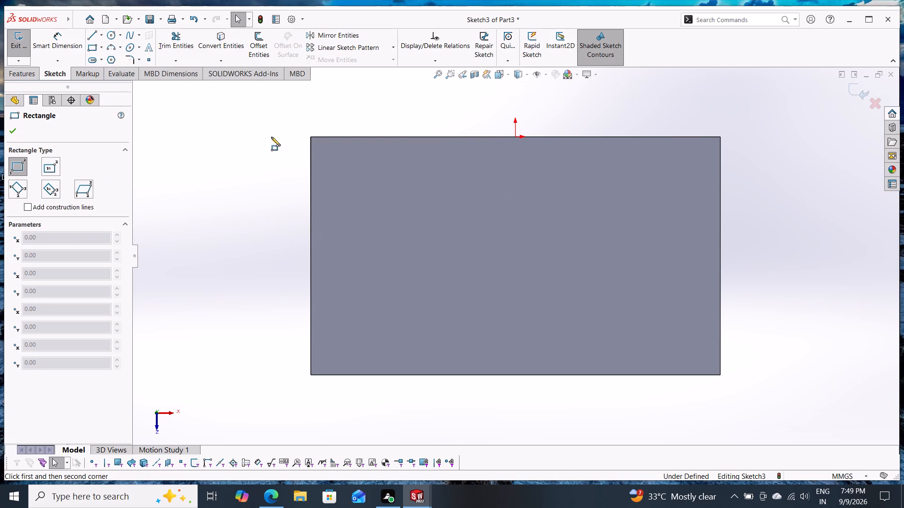
{"action": "left_click", "coordinate": [310, 137]}
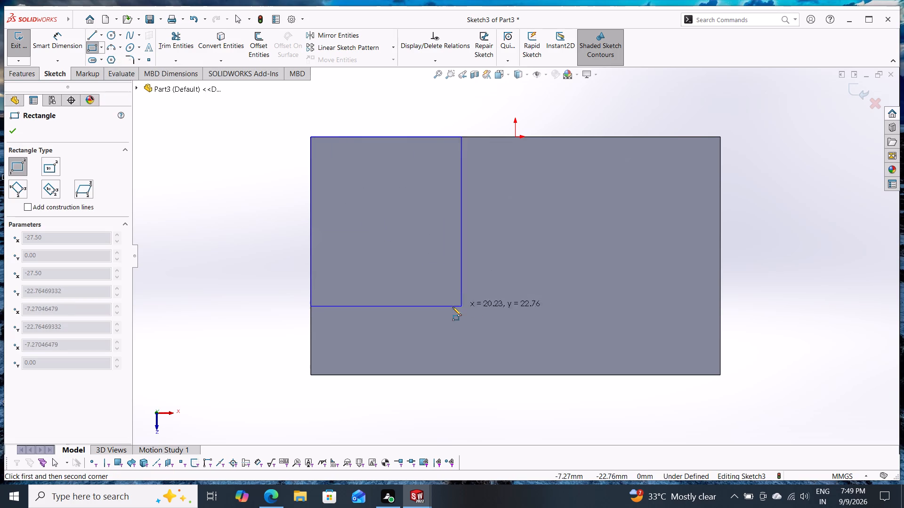
{"action": "left_click", "coordinate": [434, 305]}
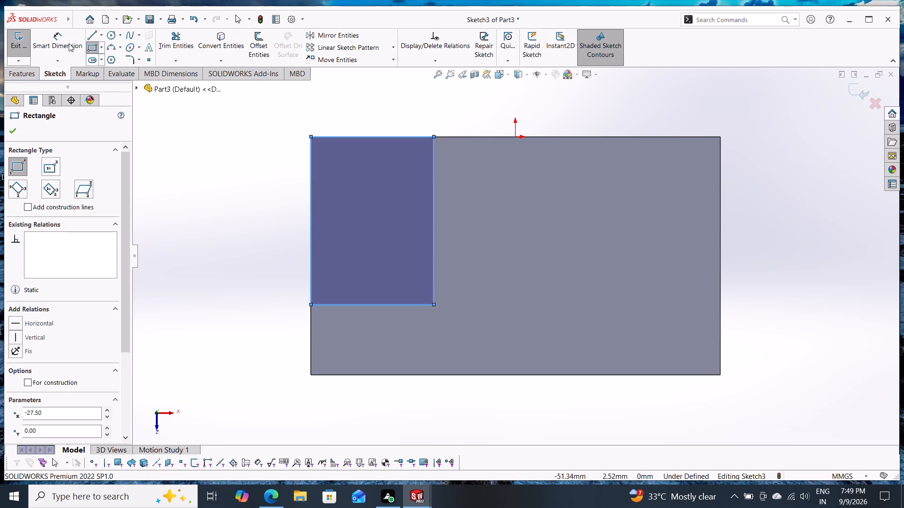
Dimension the corner rectangle's top edge to 13 mm.
{"action": "left_click", "coordinate": [69, 43]}
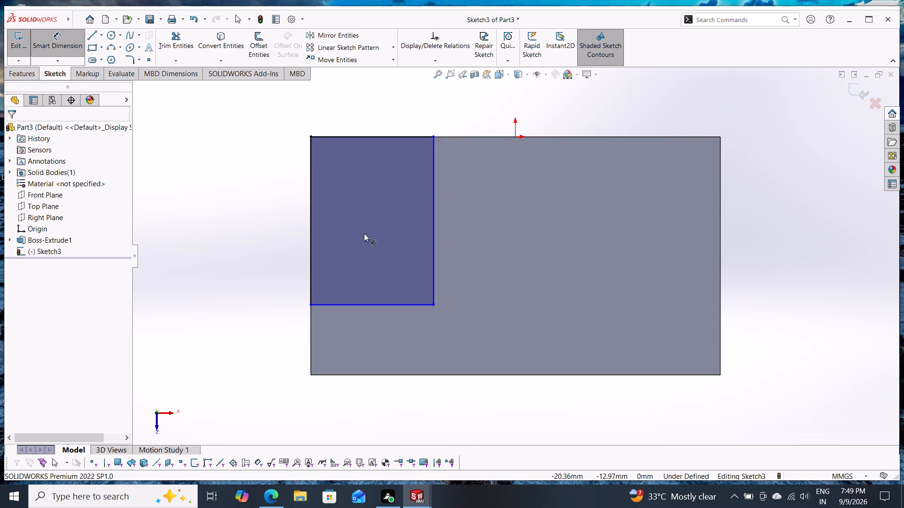
{"action": "left_click_drag", "start_coordinate": [384, 135], "coordinate": [384, 128]}
{"action": "left_click", "coordinate": [384, 105]}
{"action": "type", "text": "13"}
{"action": "key", "text": "Return"}
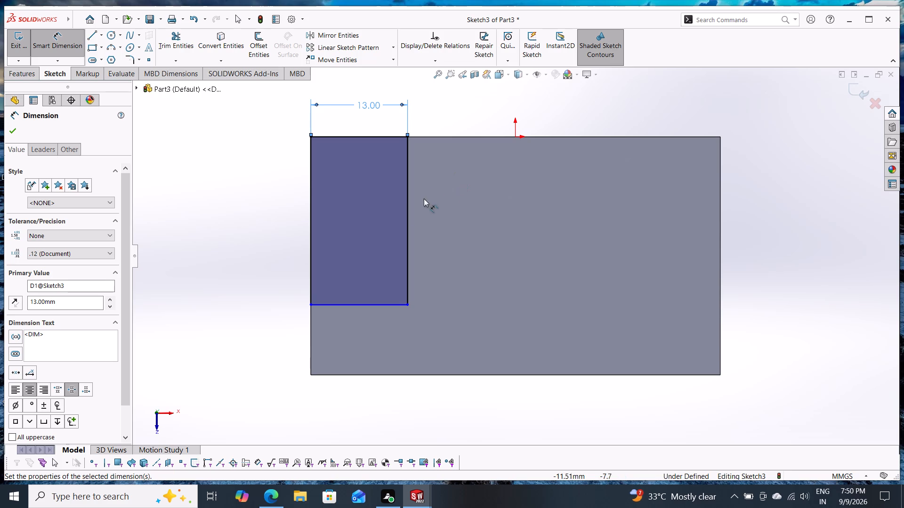
Dimension the corner rectangle's inner side edge to 25 mm.
{"action": "left_click", "coordinate": [408, 212]}
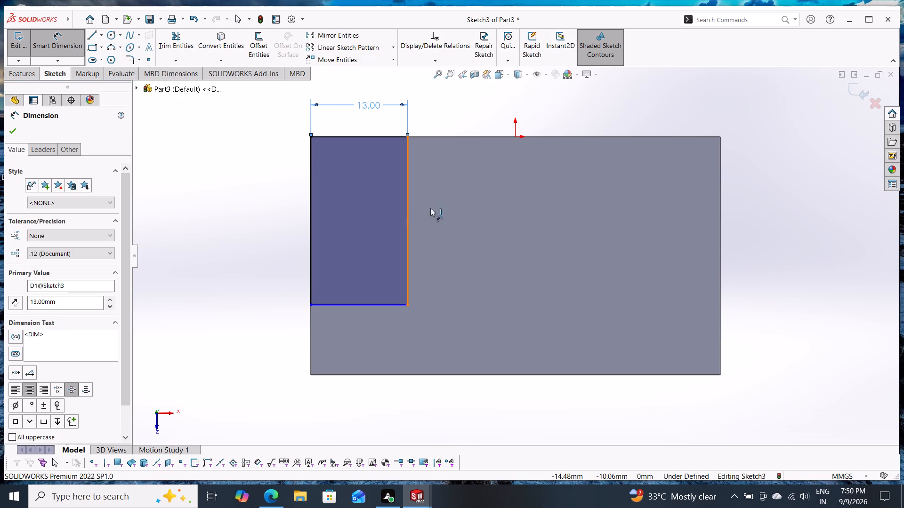
{"action": "left_click", "coordinate": [454, 208]}
{"action": "type", "text": "25"}
{"action": "key", "text": "Return"}
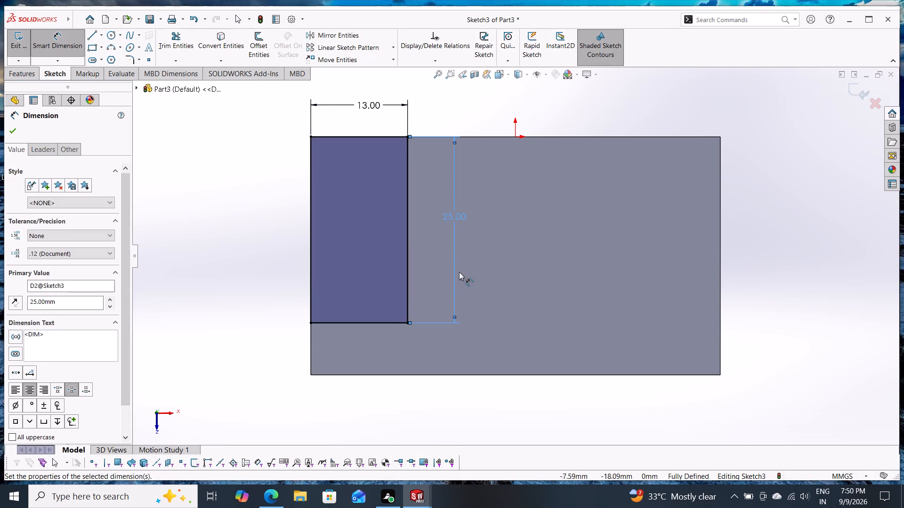
{"action": "left_click", "coordinate": [12, 132]}
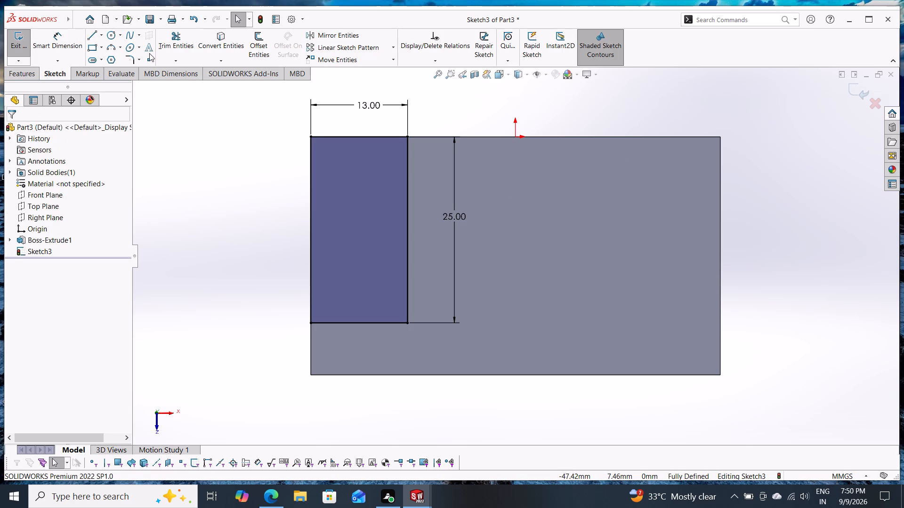
Sketch a vertical centerline about 14 mm long from the origin down across the top face.
{"action": "left_click", "coordinate": [103, 36]}
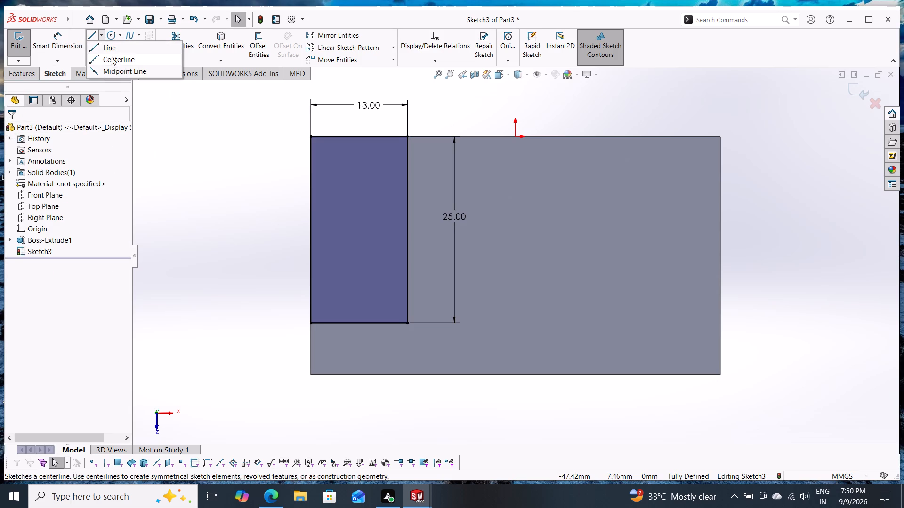
{"action": "left_click", "coordinate": [112, 60]}
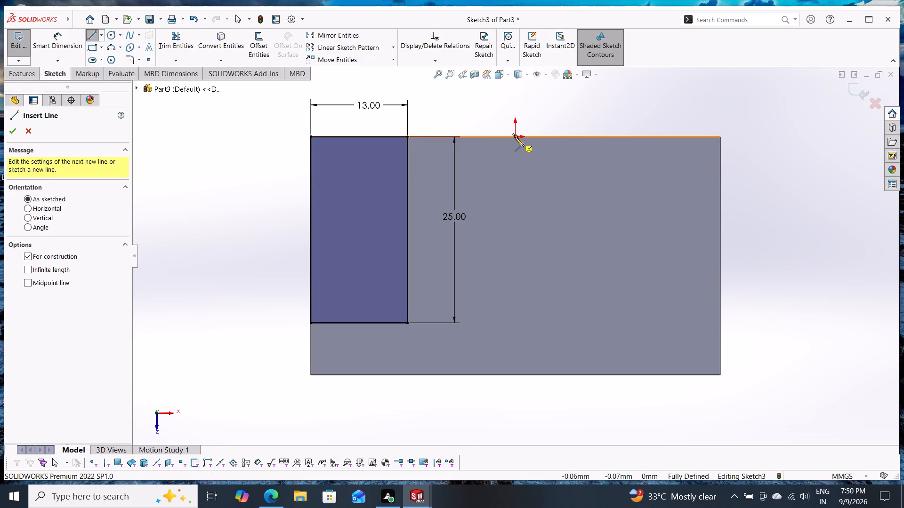
{"action": "left_click", "coordinate": [515, 137]}
{"action": "left_click", "coordinate": [517, 240]}
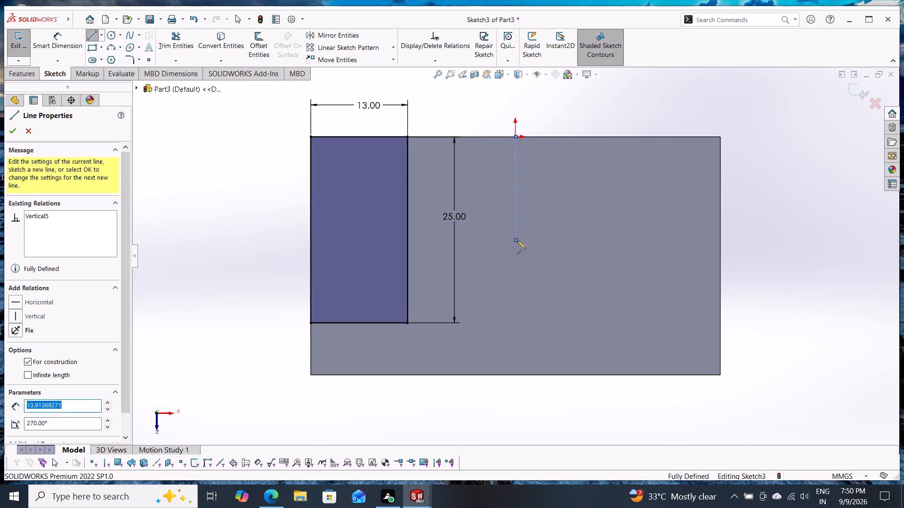
{"action": "key", "text": "Escape"}
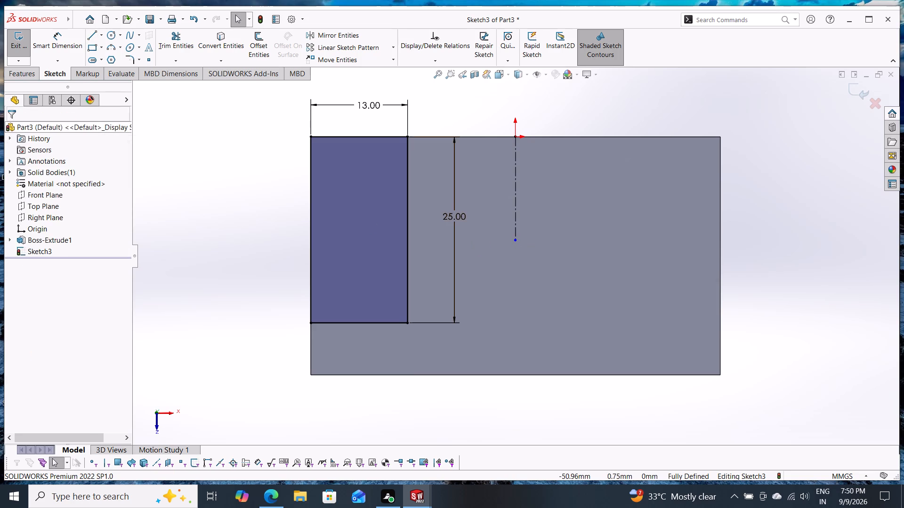
Mirror the four lines of the corner rectangle about the vertical centerline, keeping the original.
{"action": "left_click", "coordinate": [22, 73]}
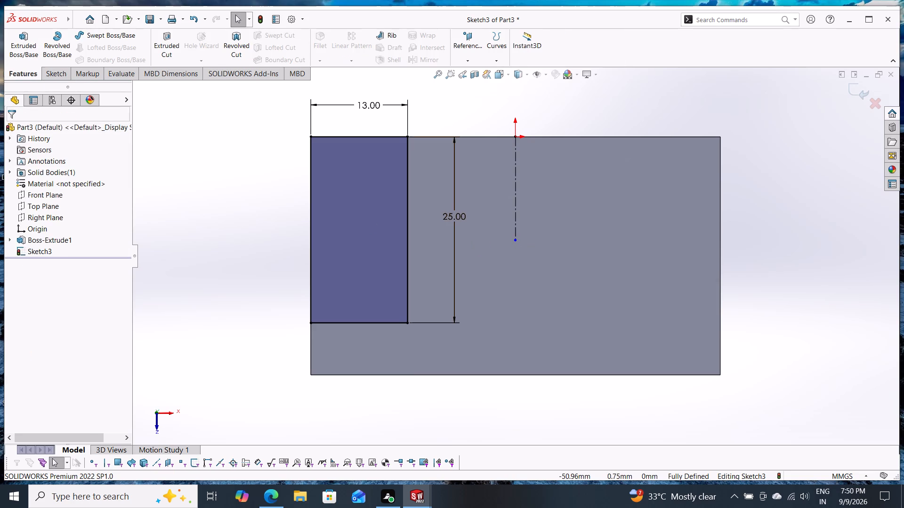
{"action": "left_click", "coordinate": [55, 79]}
{"action": "left_click", "coordinate": [322, 34]}
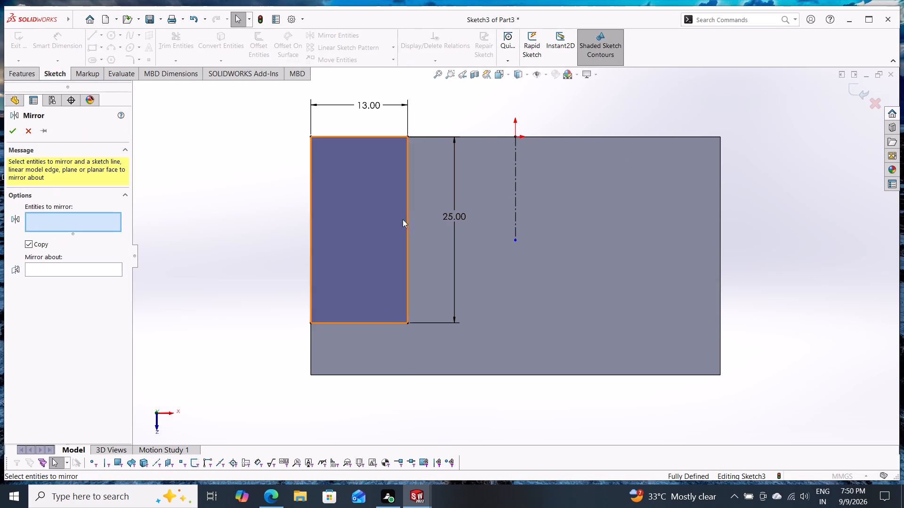
{"action": "left_click", "coordinate": [404, 215]}
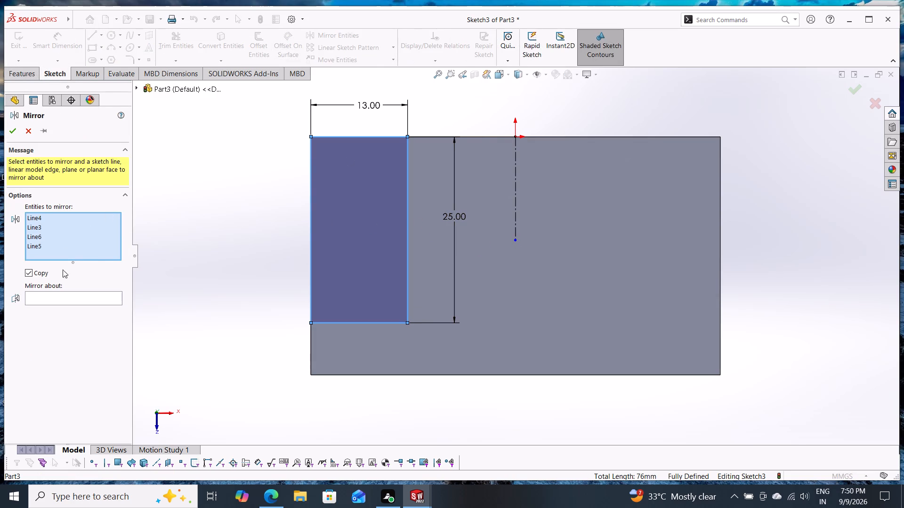
{"action": "left_click", "coordinate": [81, 300]}
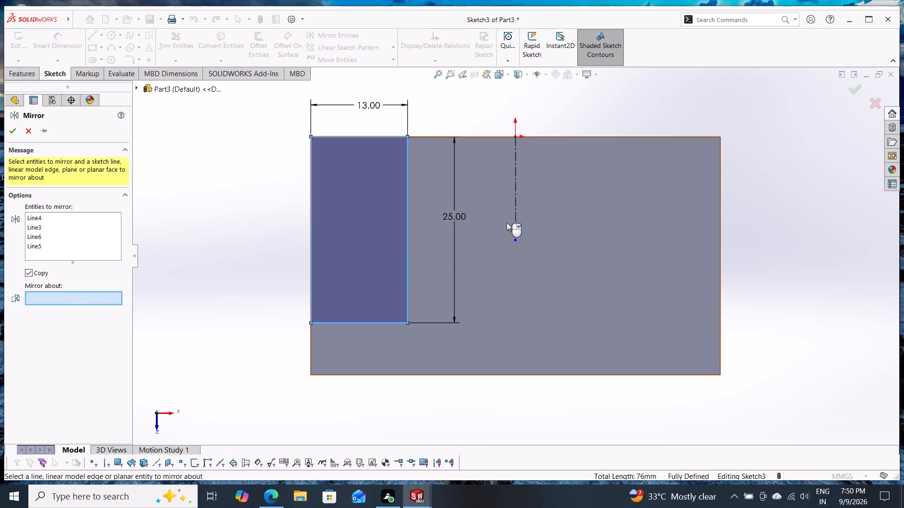
{"action": "left_click", "coordinate": [513, 209]}
{"action": "left_click", "coordinate": [516, 208]}
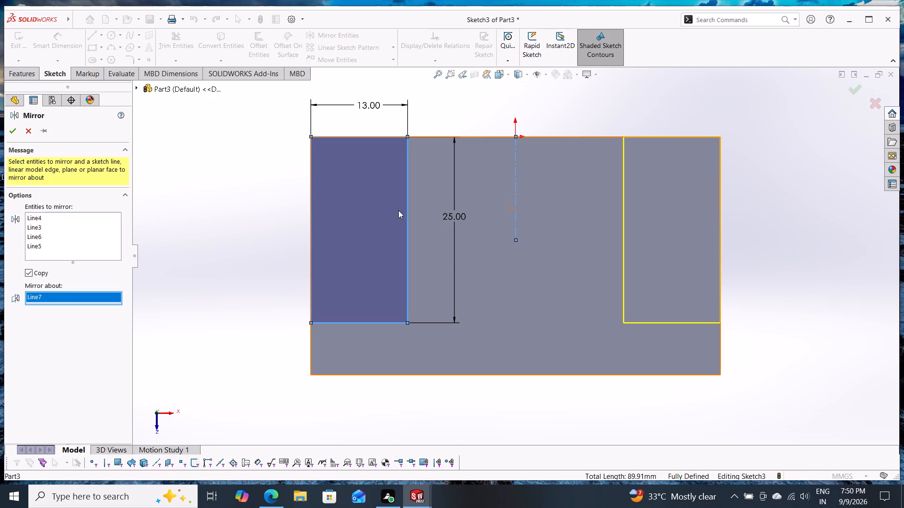
{"action": "left_click", "coordinate": [11, 134]}
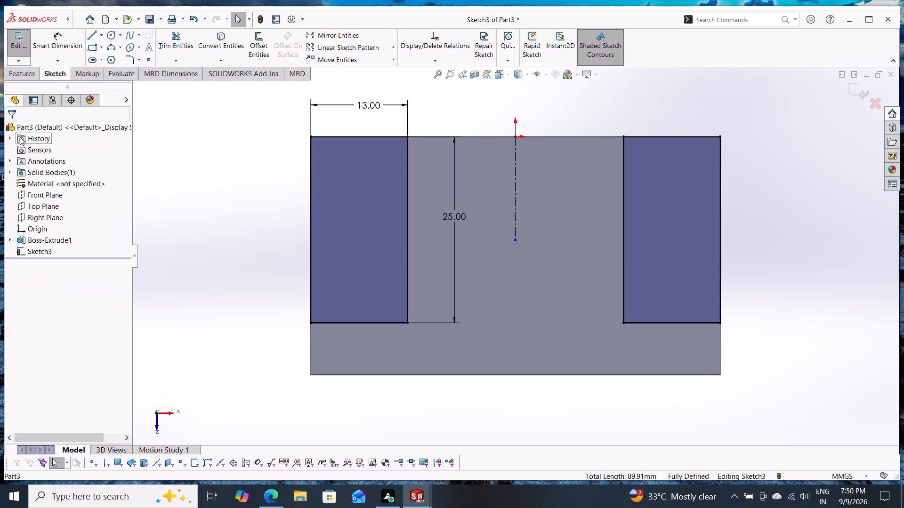
Cut-extrude both corner rectangles with the Through All - Both end condition.
{"action": "left_click", "coordinate": [31, 75]}
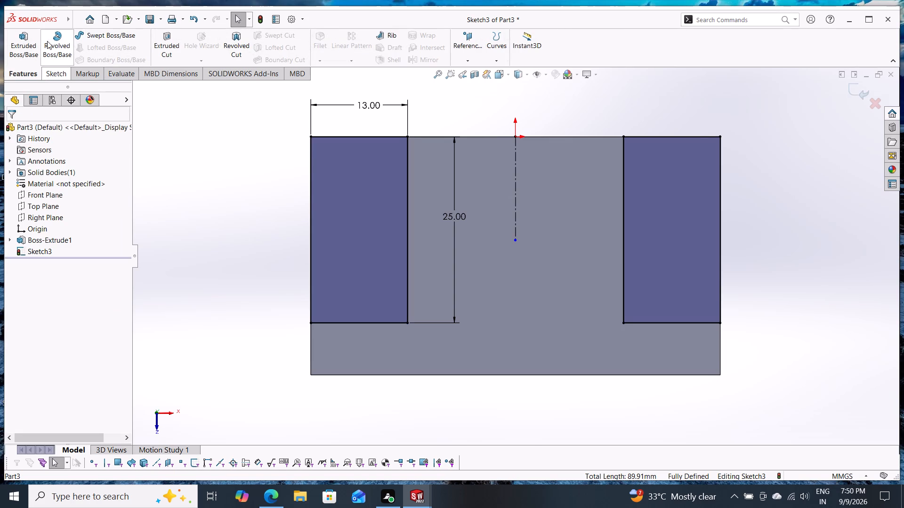
{"action": "left_click", "coordinate": [165, 42]}
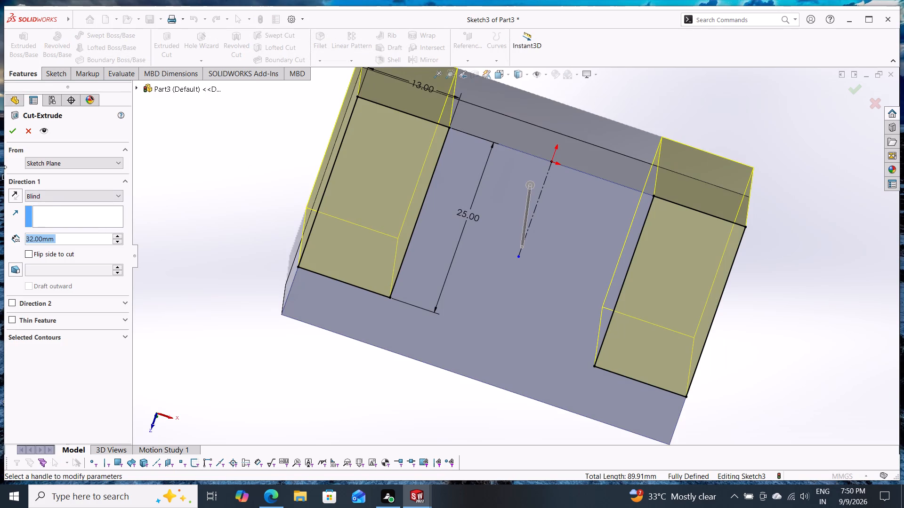
{"action": "left_click", "coordinate": [80, 195]}
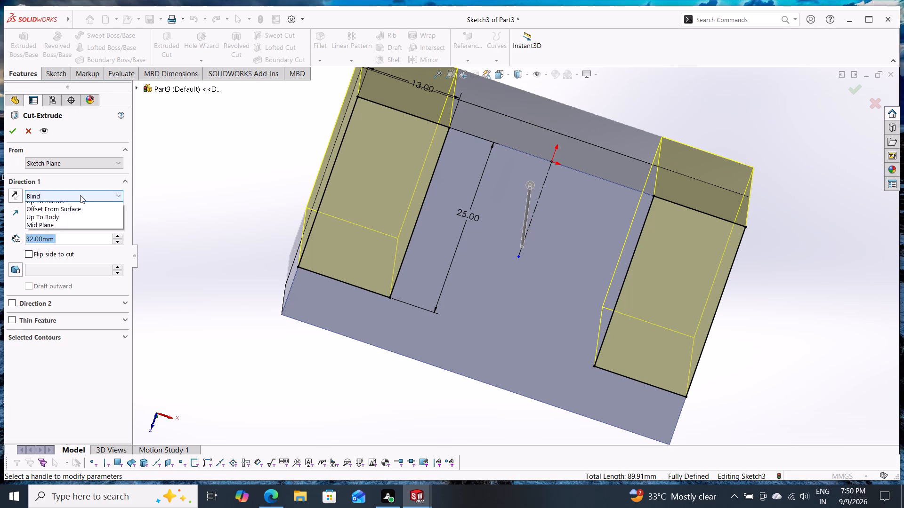
{"action": "left_click", "coordinate": [63, 219]}
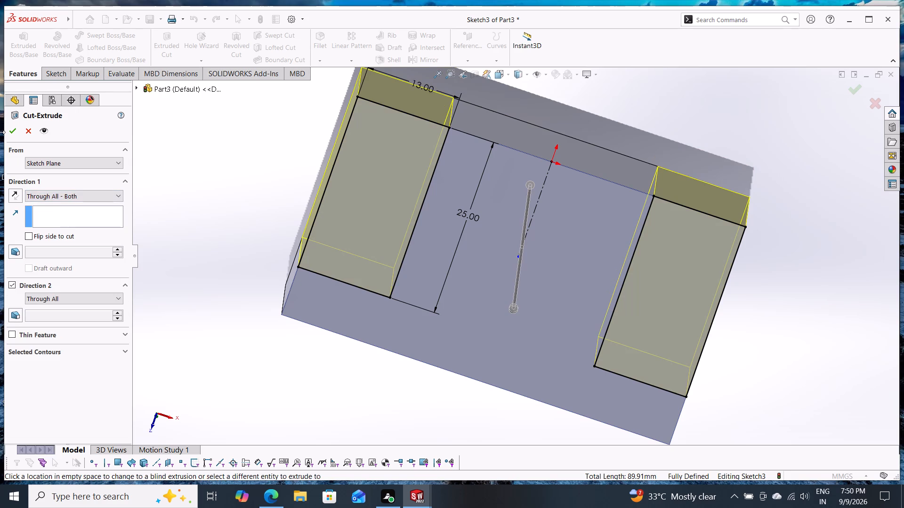
{"action": "left_click", "coordinate": [17, 132]}
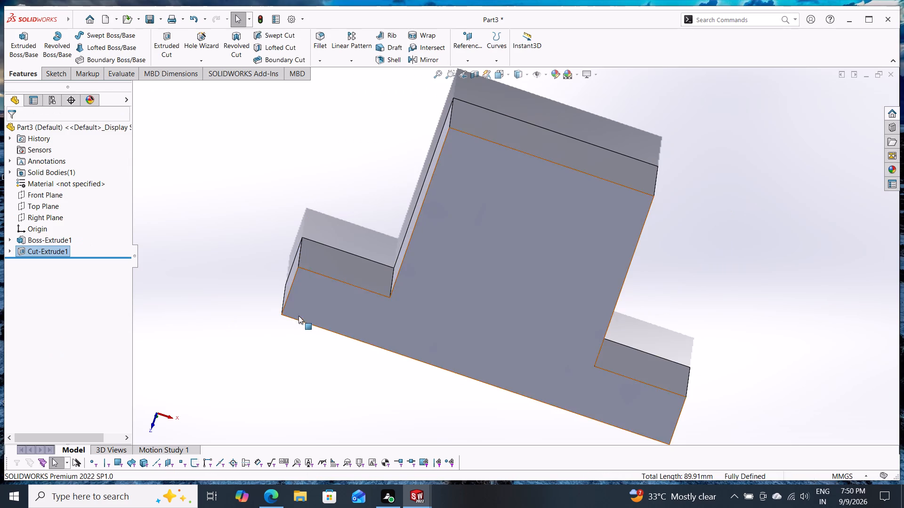
Open a new sketch on the block's T-shaped top face.
{"action": "middle_click_drag", "start_coordinate": [298, 335], "coordinate": [296, 342]}
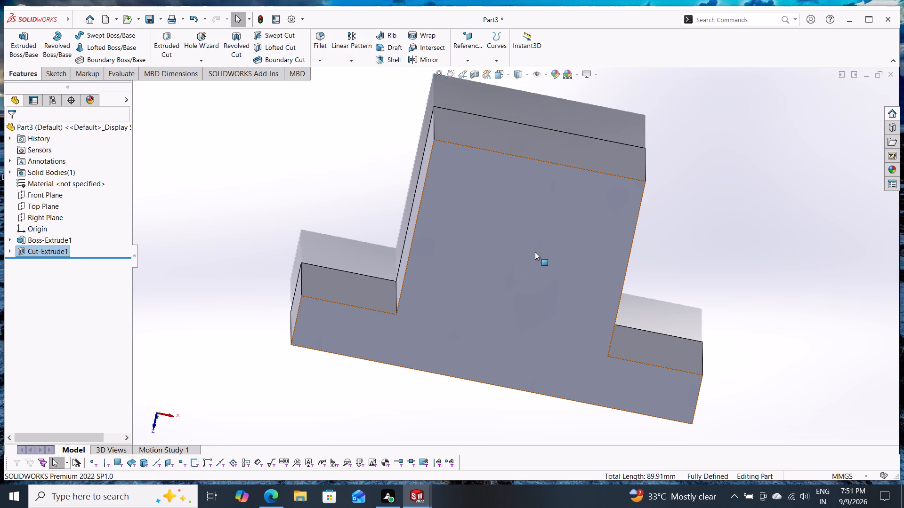
{"action": "left_click", "coordinate": [525, 316]}
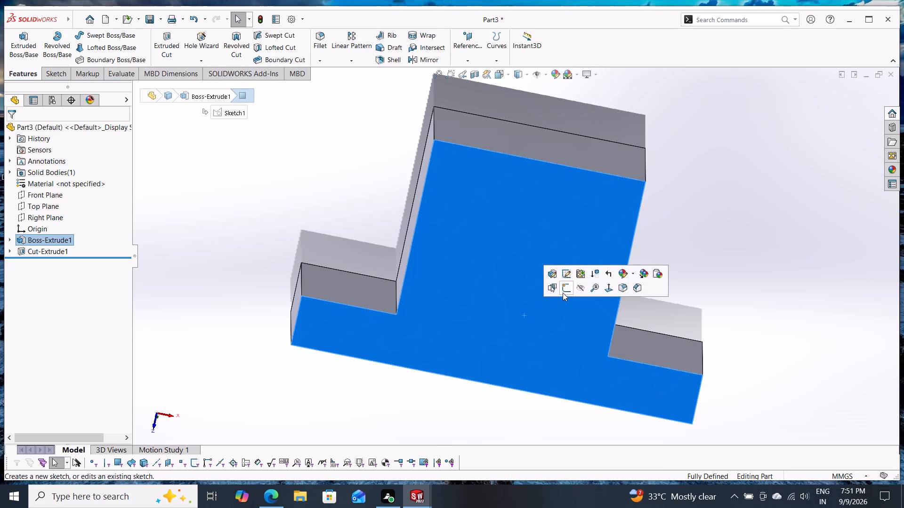
{"action": "left_click", "coordinate": [567, 289]}
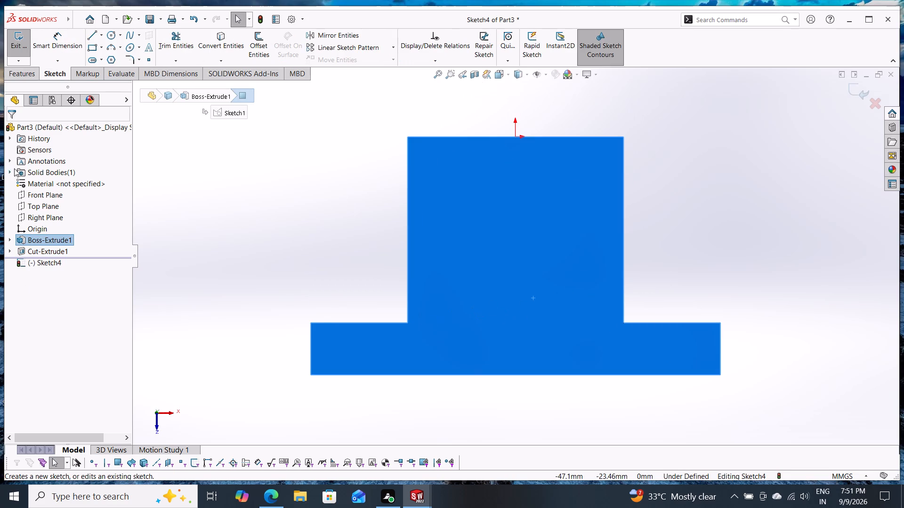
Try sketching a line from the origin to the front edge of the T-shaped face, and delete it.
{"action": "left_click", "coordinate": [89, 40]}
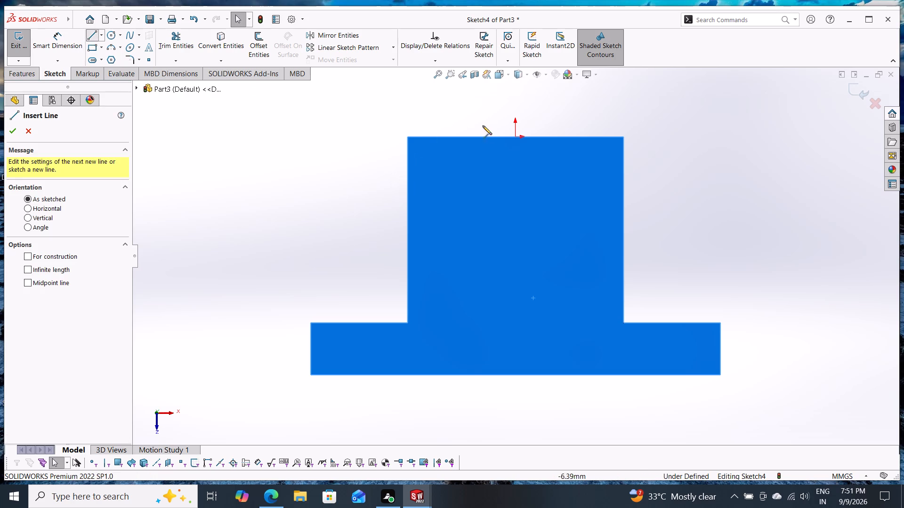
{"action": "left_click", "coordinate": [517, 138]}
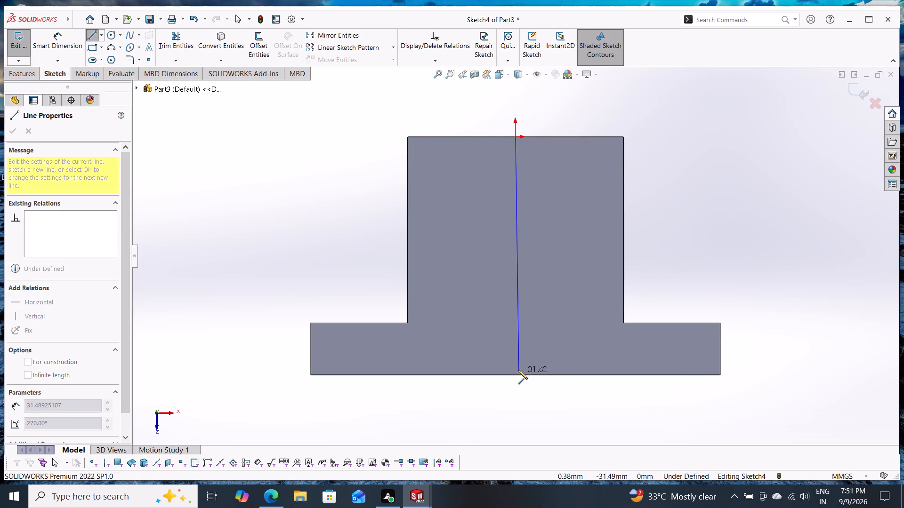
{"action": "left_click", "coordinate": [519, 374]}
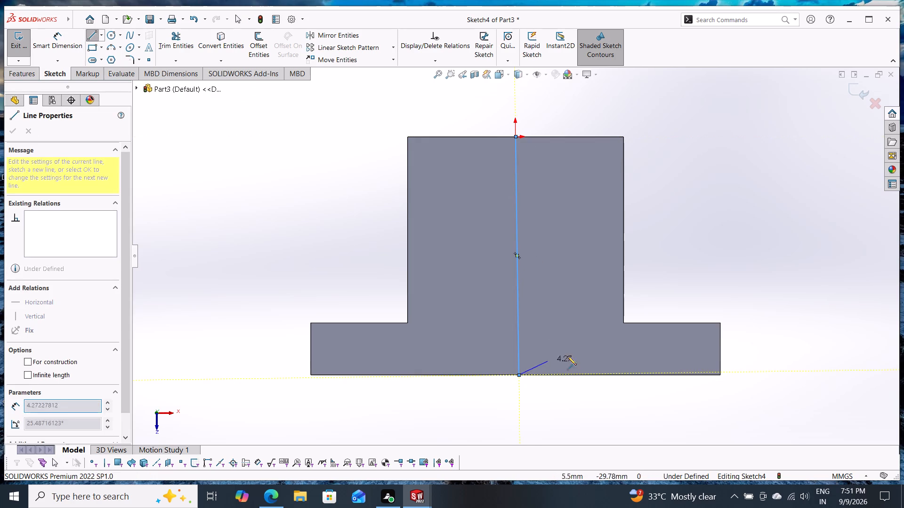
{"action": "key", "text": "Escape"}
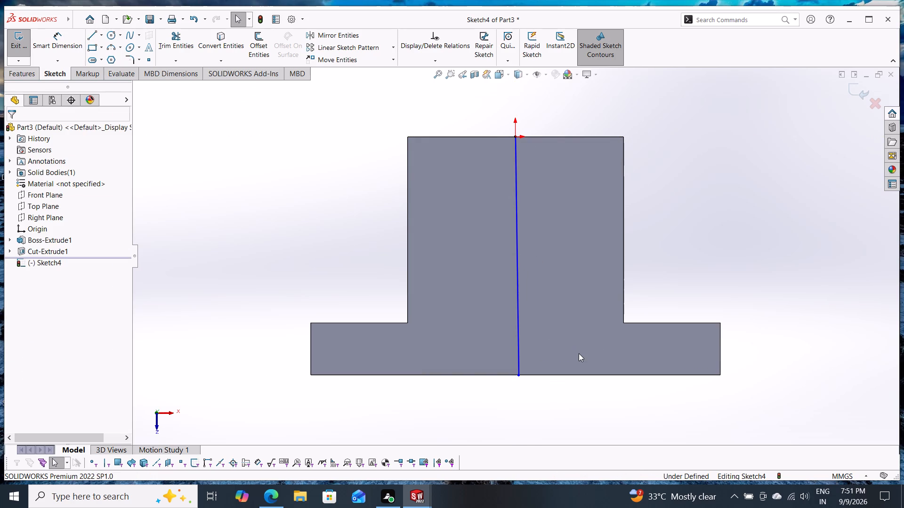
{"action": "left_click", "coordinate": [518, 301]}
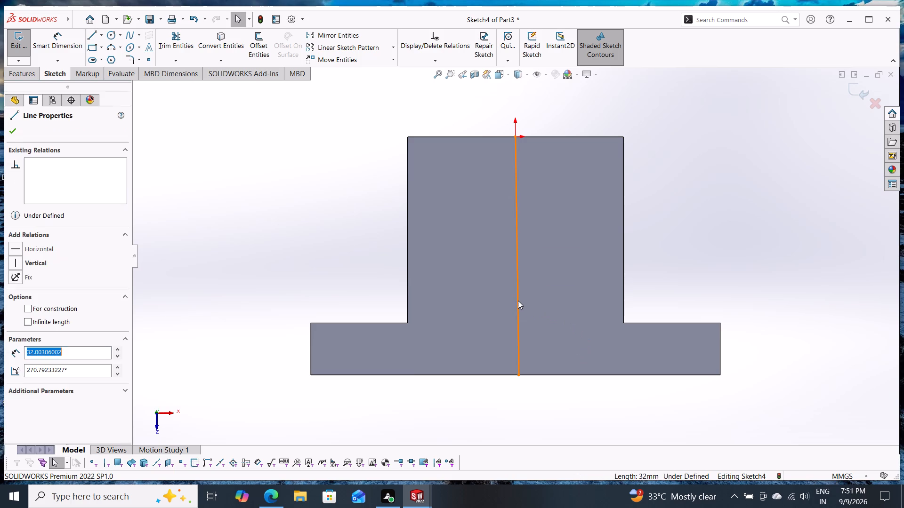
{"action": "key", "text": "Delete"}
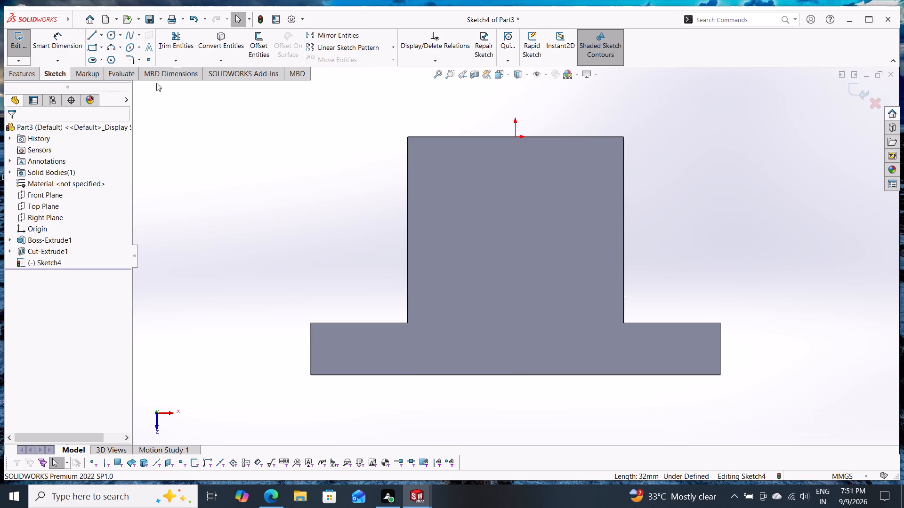
Sketch a vertical 32 mm line from the origin to the front edge of the T-shaped face.
{"action": "left_click", "coordinate": [92, 33]}
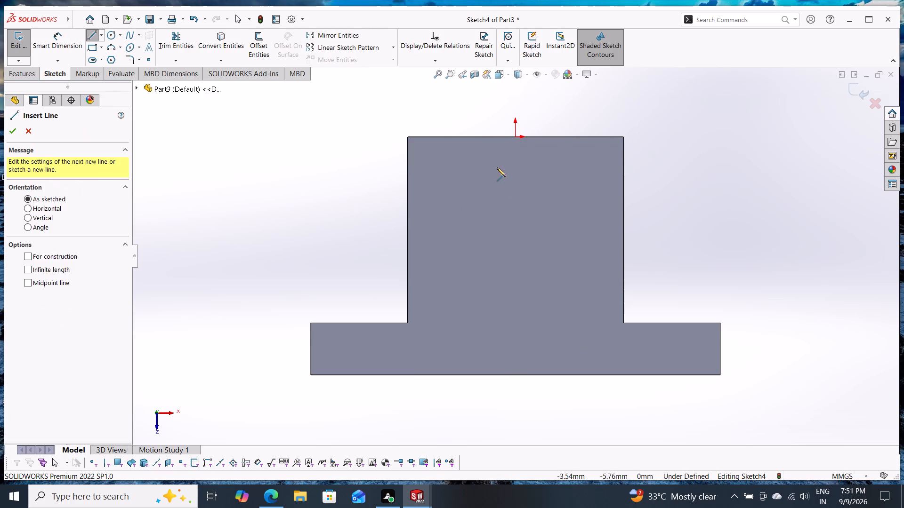
{"action": "left_click", "coordinate": [517, 136]}
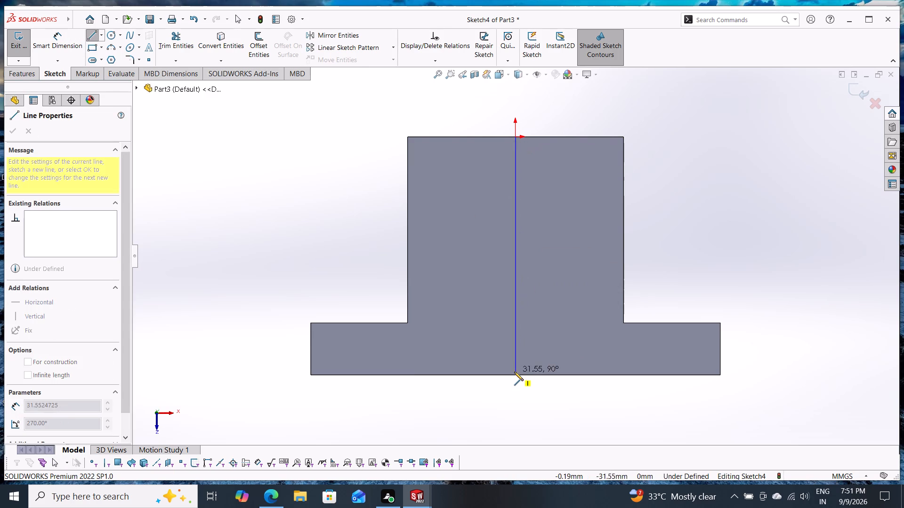
{"action": "left_click", "coordinate": [514, 375]}
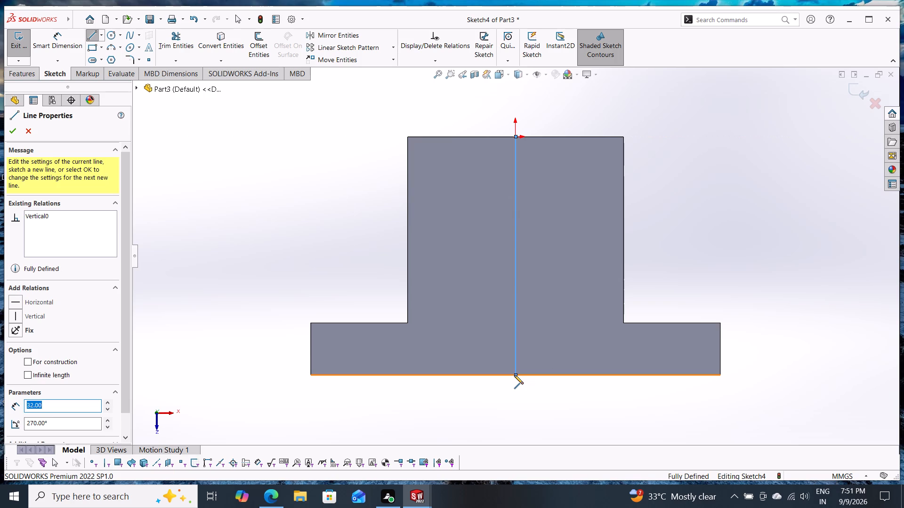
{"action": "key", "text": "Escape"}
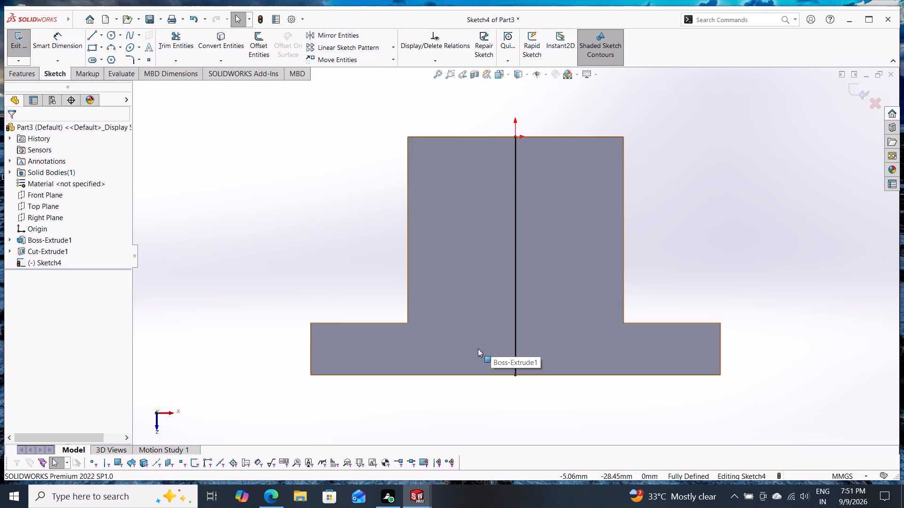
Sketch a corner rectangle standing on the face's front edge and straddling the vertical middle line.
{"action": "left_click", "coordinate": [103, 45]}
{"action": "left_click", "coordinate": [105, 64]}
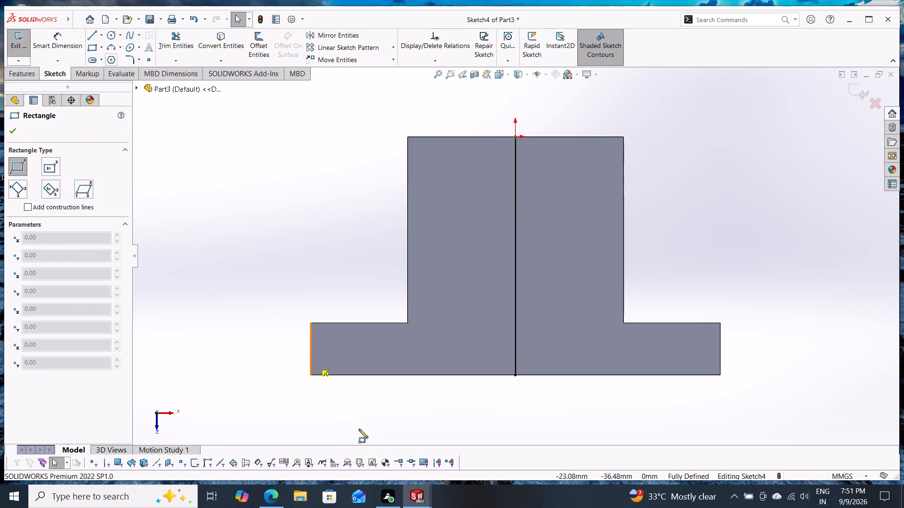
{"action": "left_click", "coordinate": [474, 376]}
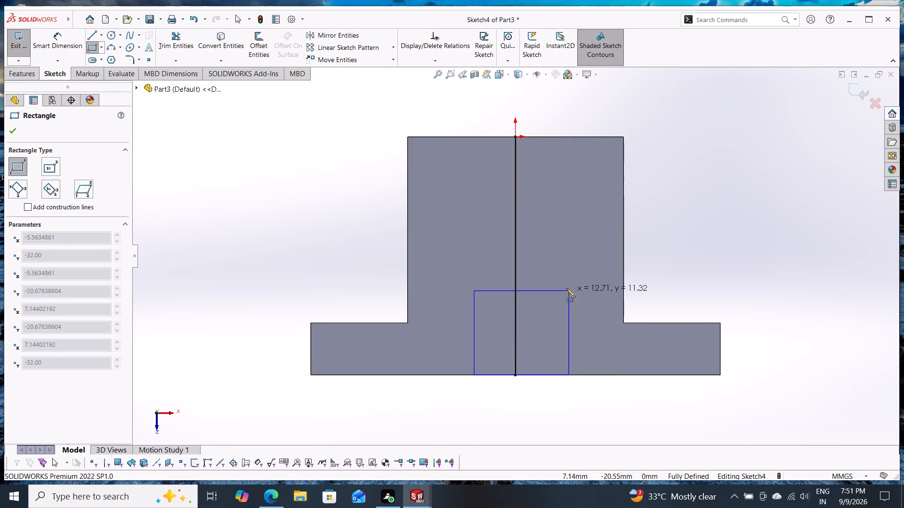
{"action": "left_click", "coordinate": [558, 285]}
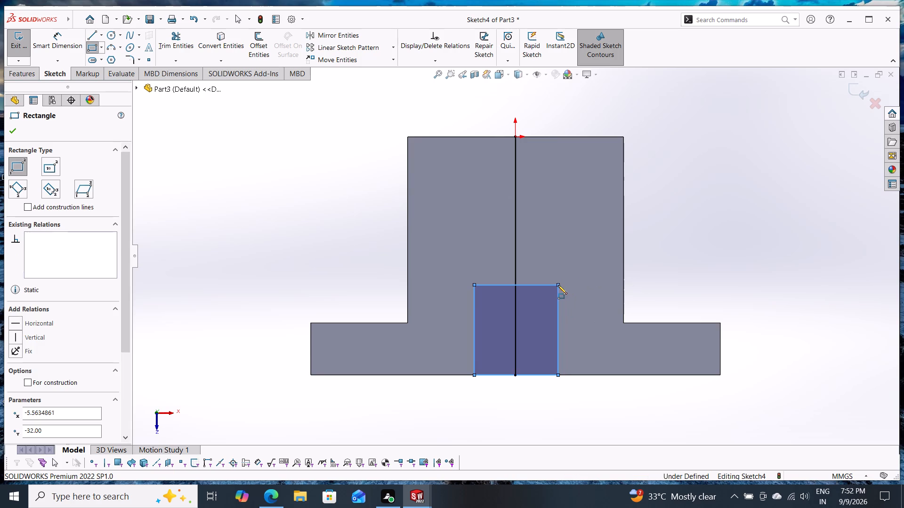
Dimension the front-edge rectangle's width to 13 mm.
{"action": "left_click", "coordinate": [59, 35]}
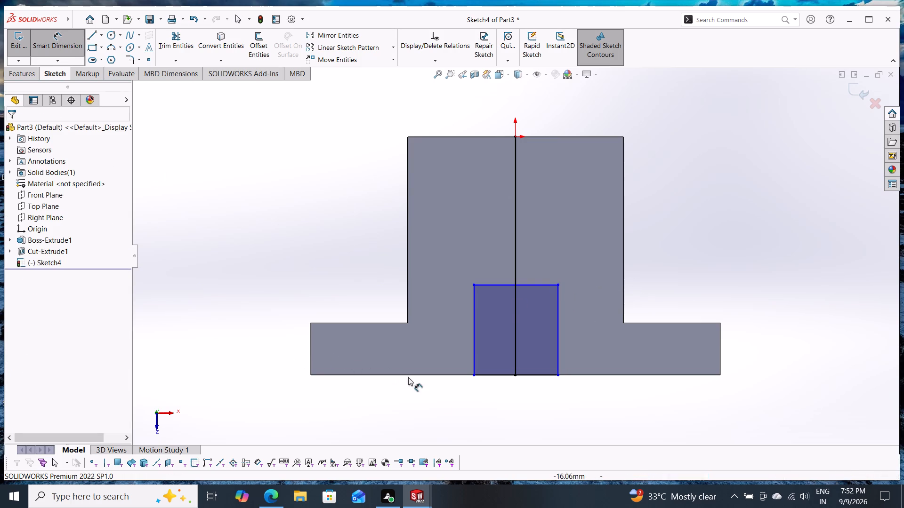
{"action": "left_click", "coordinate": [497, 373]}
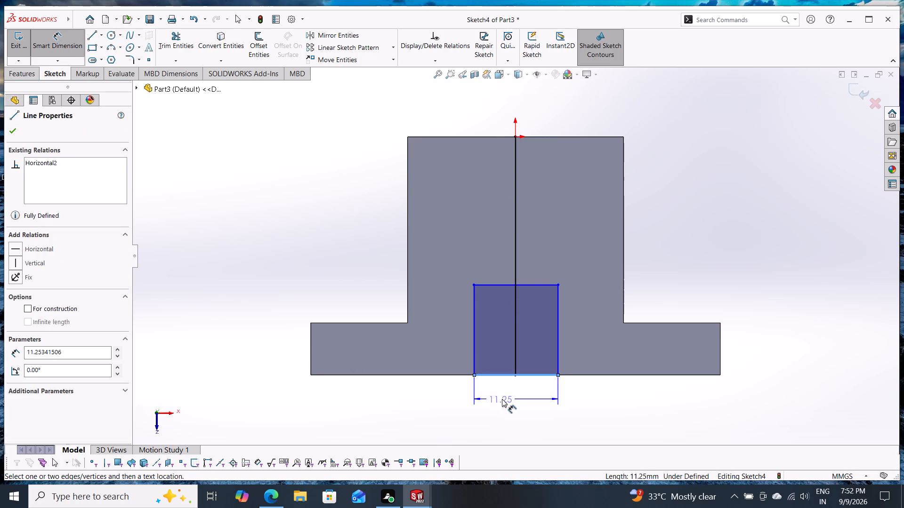
{"action": "left_click", "coordinate": [506, 399]}
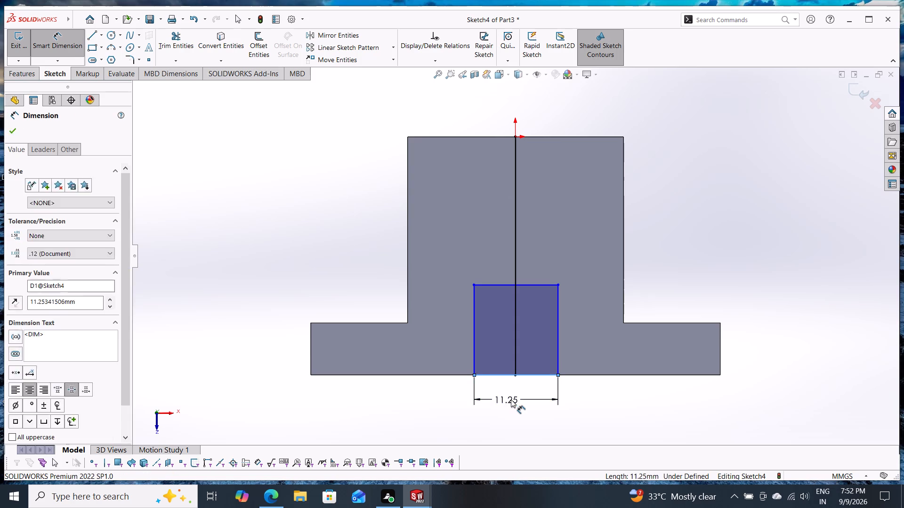
{"action": "type", "text": "13"}
{"action": "key", "text": "Return"}
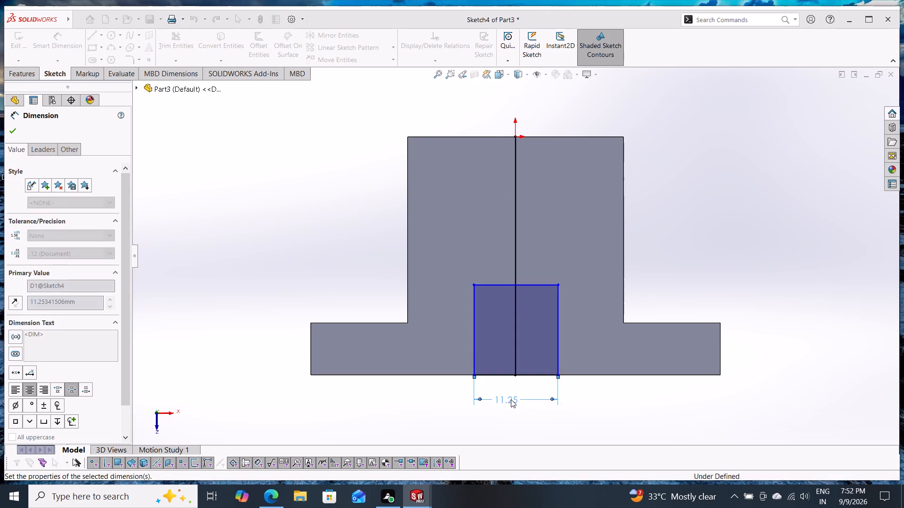
Dimension the rectangle's front-left corner 6.5 mm from the front endpoint of the vertical middle line.
{"action": "left_click", "coordinate": [517, 375]}
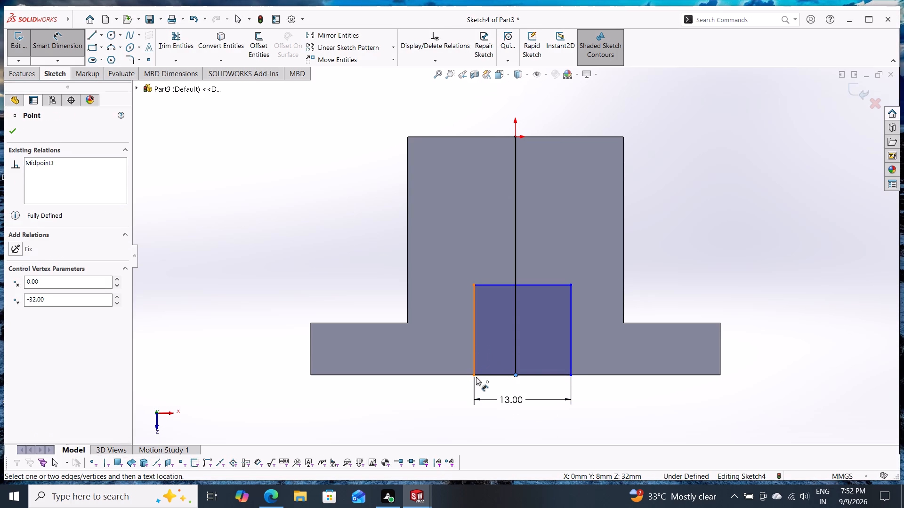
{"action": "left_click", "coordinate": [474, 377]}
{"action": "left_click", "coordinate": [494, 340]}
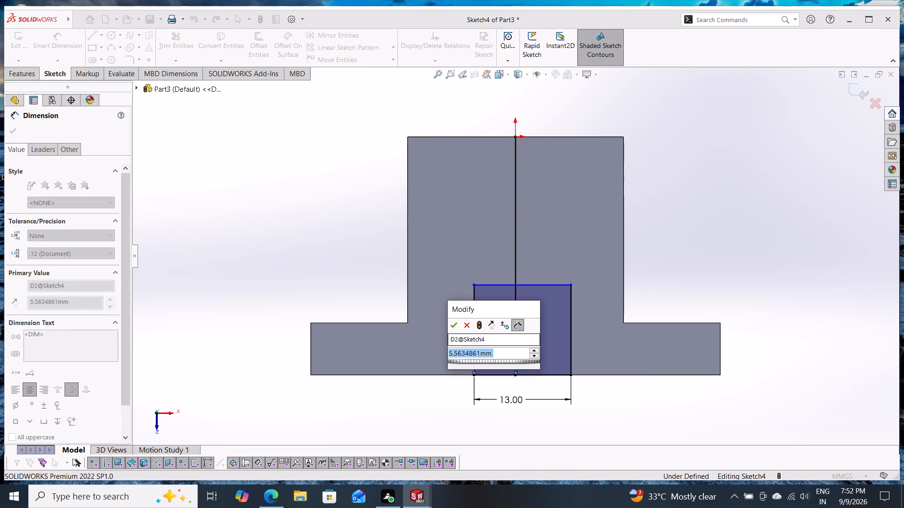
{"action": "type", "text": "6.5"}
{"action": "key", "text": "Return"}
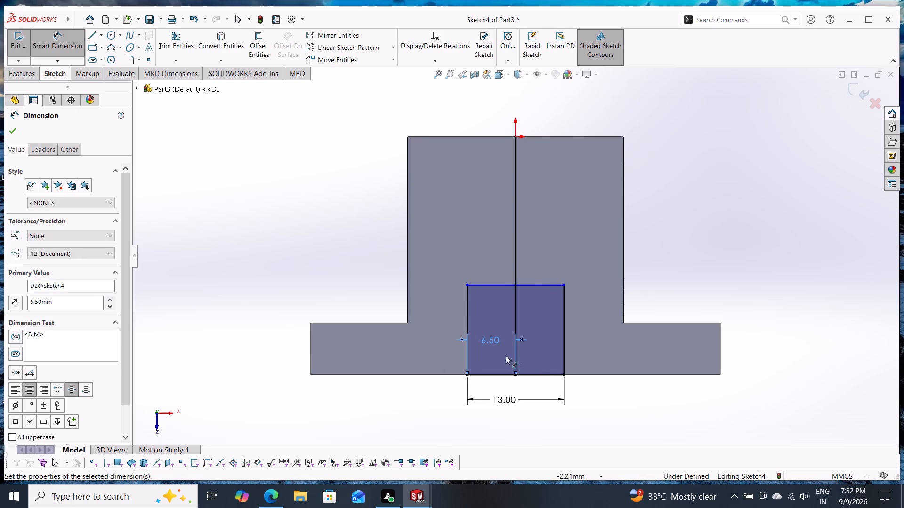
Dimension the rectangle's vertical side to 10 mm.
{"action": "left_click", "coordinate": [565, 341]}
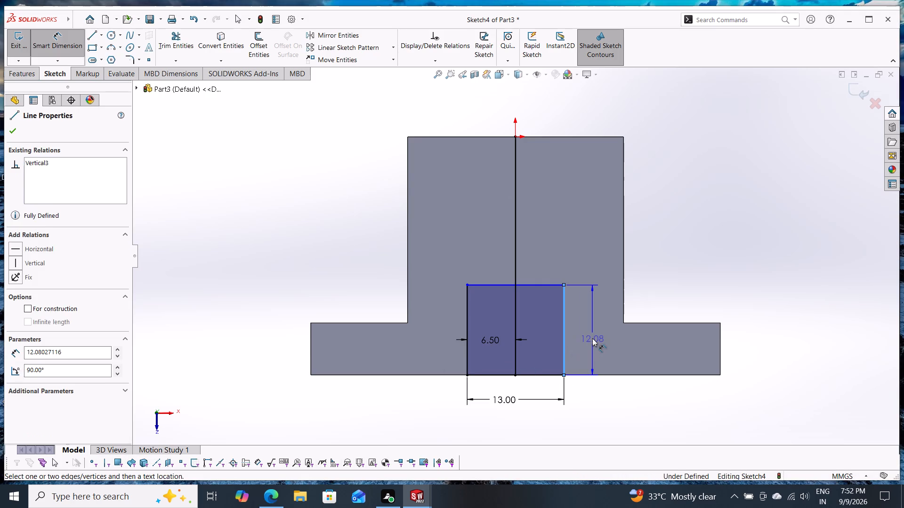
{"action": "left_click", "coordinate": [592, 338]}
{"action": "type", "text": "10"}
{"action": "key", "text": "Return"}
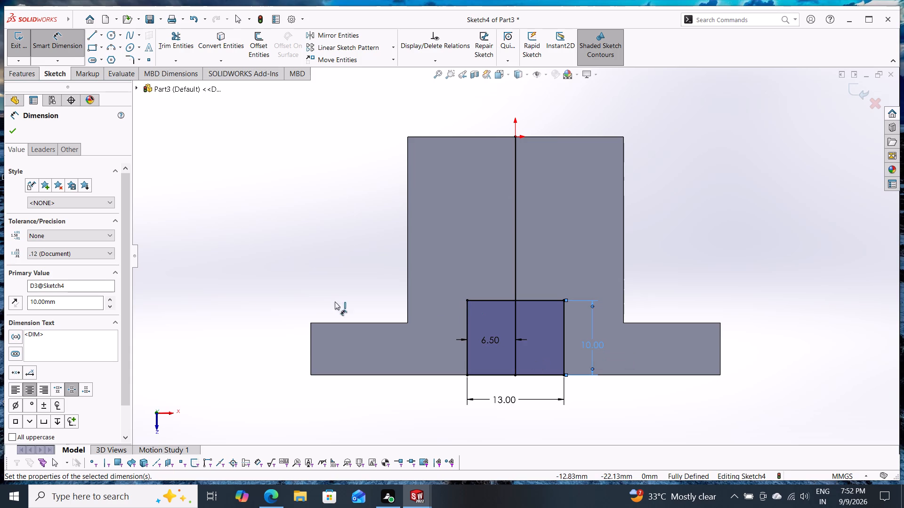
{"action": "left_click", "coordinate": [17, 130]}
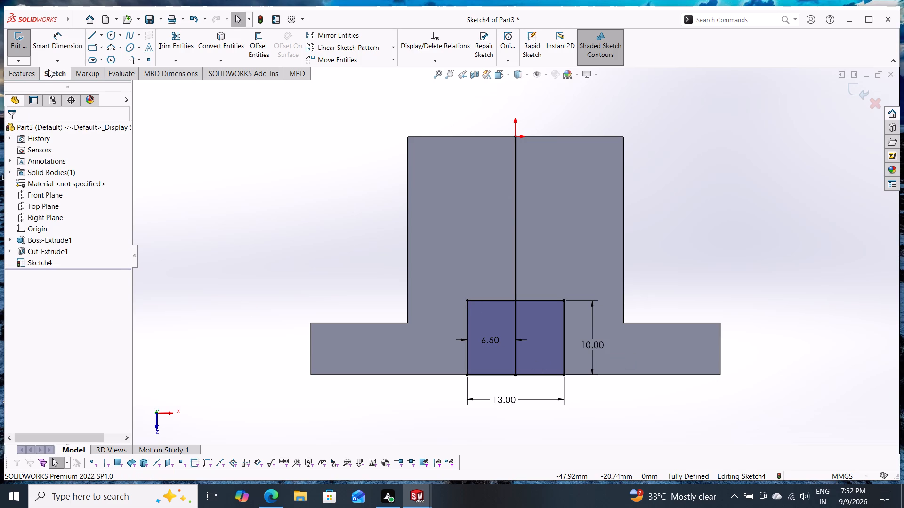
Convert the vertical 32 mm middle line to construction geometry.
{"action": "left_click", "coordinate": [518, 215]}
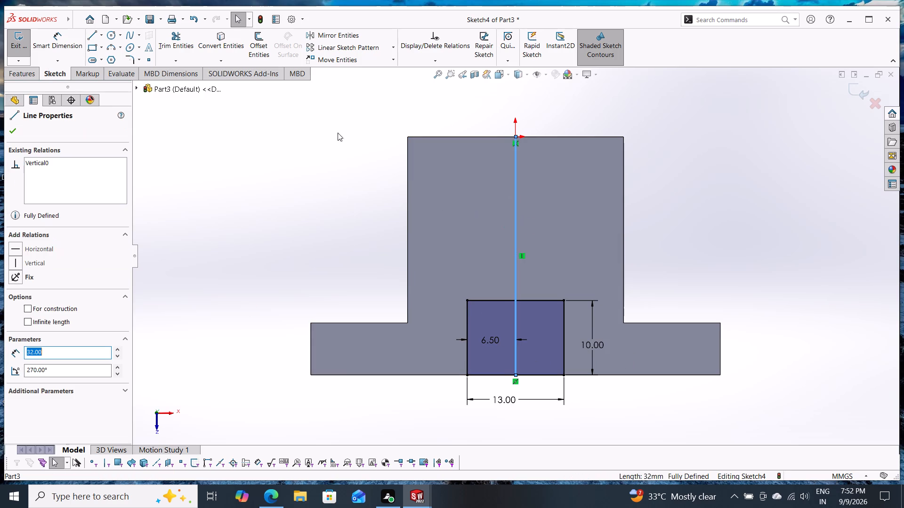
{"action": "left_click", "coordinate": [27, 309]}
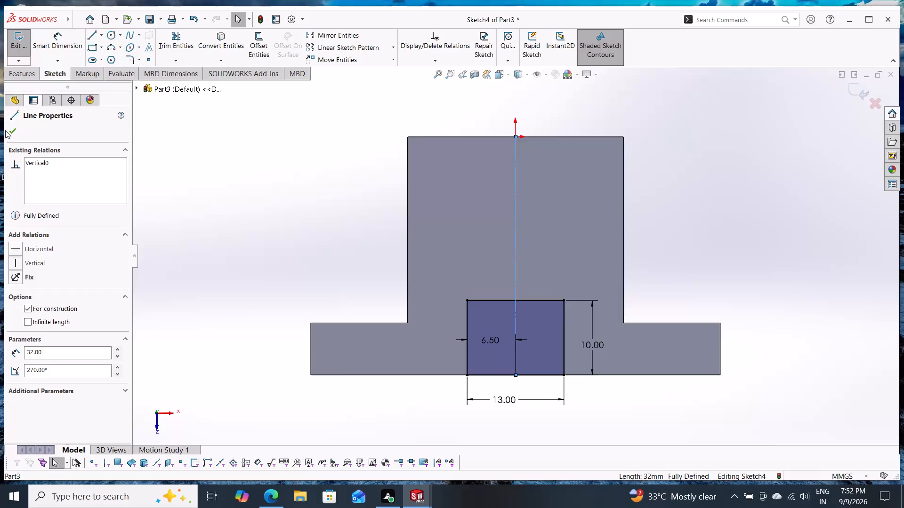
{"action": "left_click", "coordinate": [11, 133]}
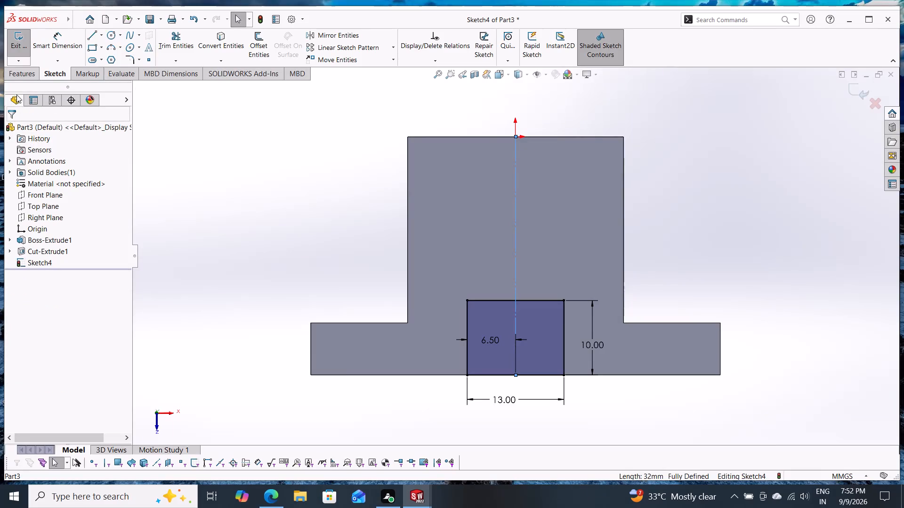
Cut the 13 × 10 mm rectangle out of the block with an Extruded Cut set to Through All - Both.
{"action": "left_click", "coordinate": [23, 80]}
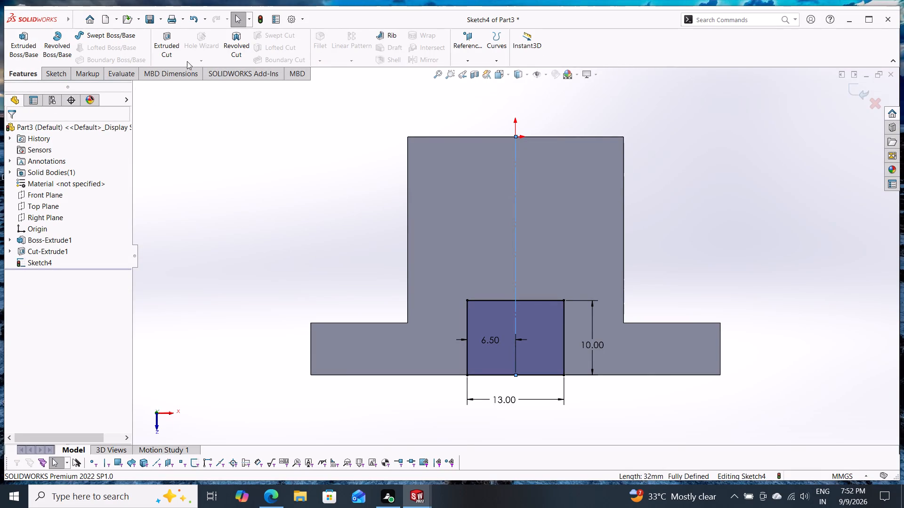
{"action": "left_click", "coordinate": [165, 43]}
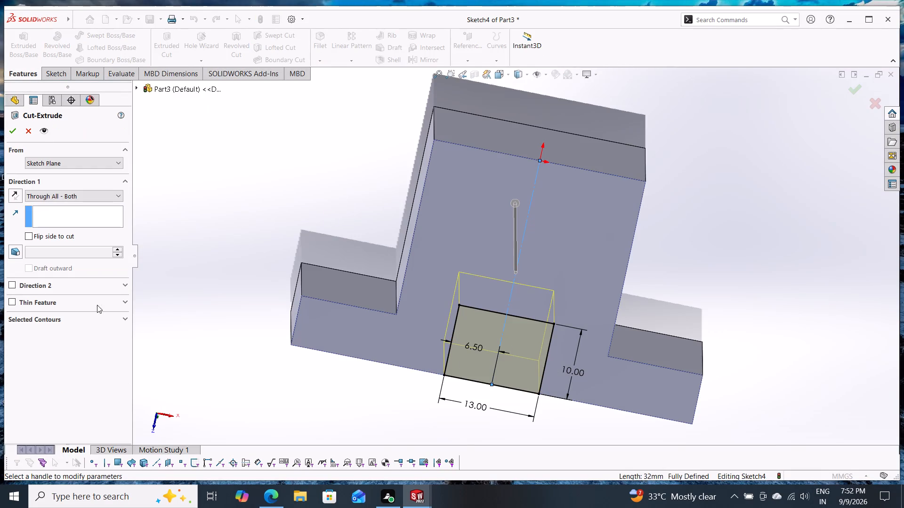
{"action": "middle_click_drag", "start_coordinate": [286, 235], "coordinate": [305, 266]}
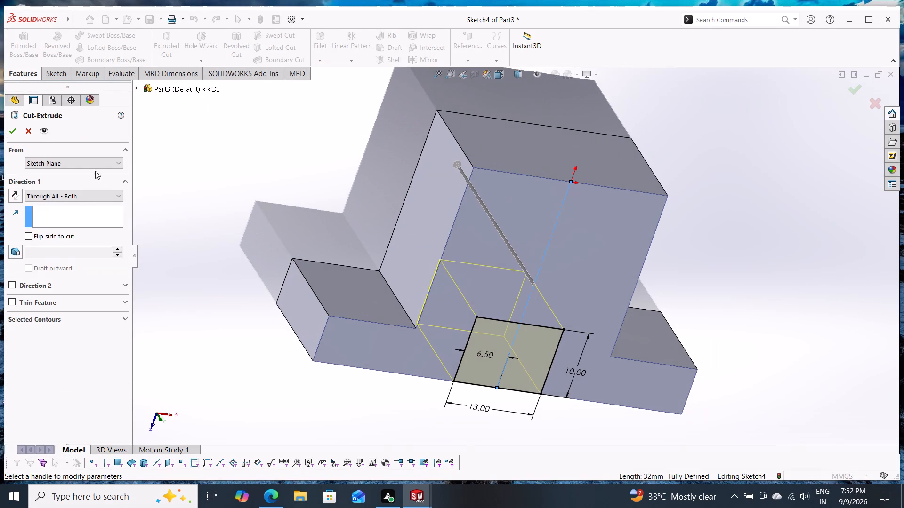
{"action": "left_click", "coordinate": [11, 131]}
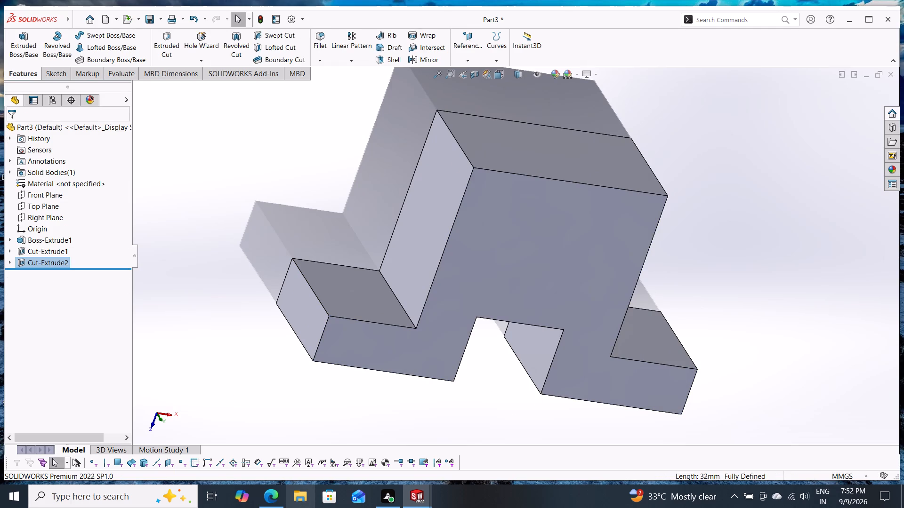
Examine the T-shaped block and its new rectangular notch from several angles.
{"action": "middle_click_drag", "start_coordinate": [538, 409], "coordinate": [518, 391]}
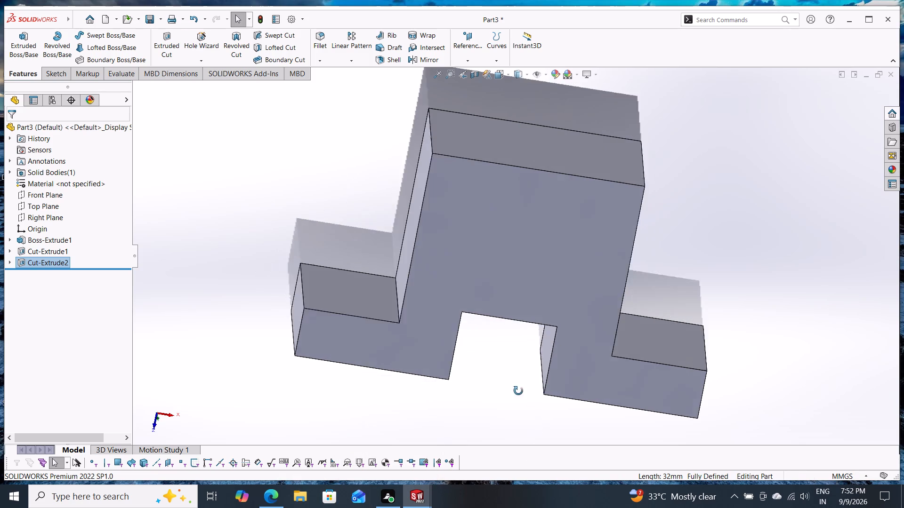
{"action": "middle_click_drag", "start_coordinate": [518, 391], "coordinate": [549, 372]}
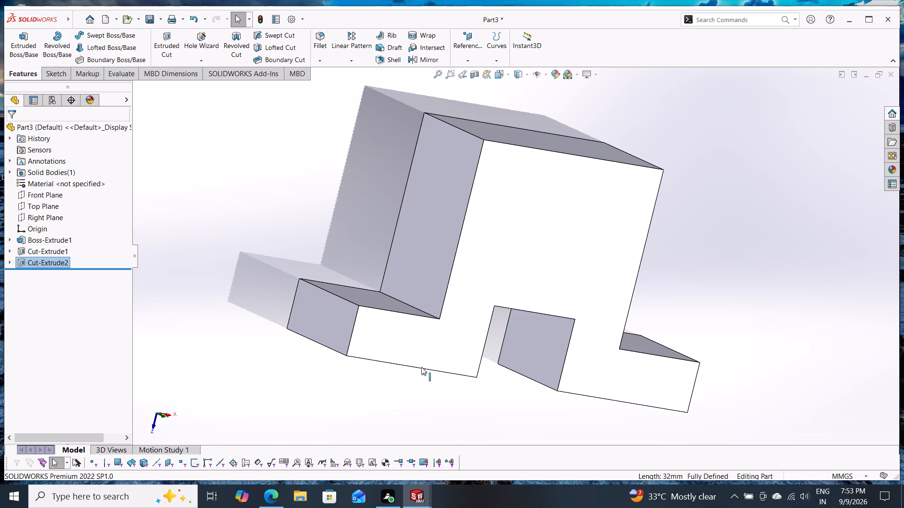
{"action": "scroll", "coordinate": [452, 367], "scroll_direction": "down", "scroll_amount": 1}
{"action": "middle_click_drag", "start_coordinate": [452, 371], "coordinate": [413, 392]}
{"action": "scroll", "coordinate": [434, 386], "scroll_direction": "down", "scroll_amount": 1}
{"action": "scroll", "coordinate": [434, 386], "scroll_direction": "up", "scroll_amount": 1}
{"action": "scroll", "coordinate": [434, 386], "scroll_direction": "down", "scroll_amount": 1}
{"action": "scroll", "coordinate": [434, 386], "scroll_direction": "up", "scroll_amount": 1}
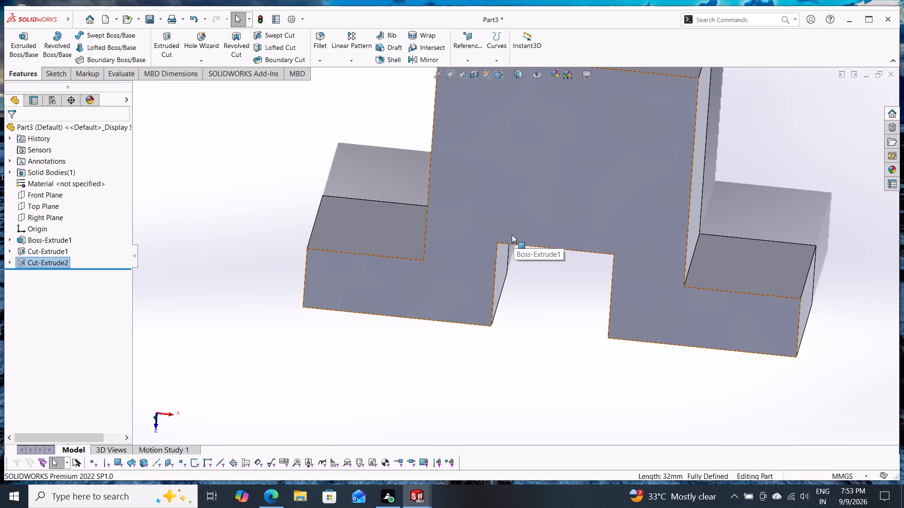
{"action": "middle_click_drag", "start_coordinate": [514, 346], "coordinate": [538, 308]}
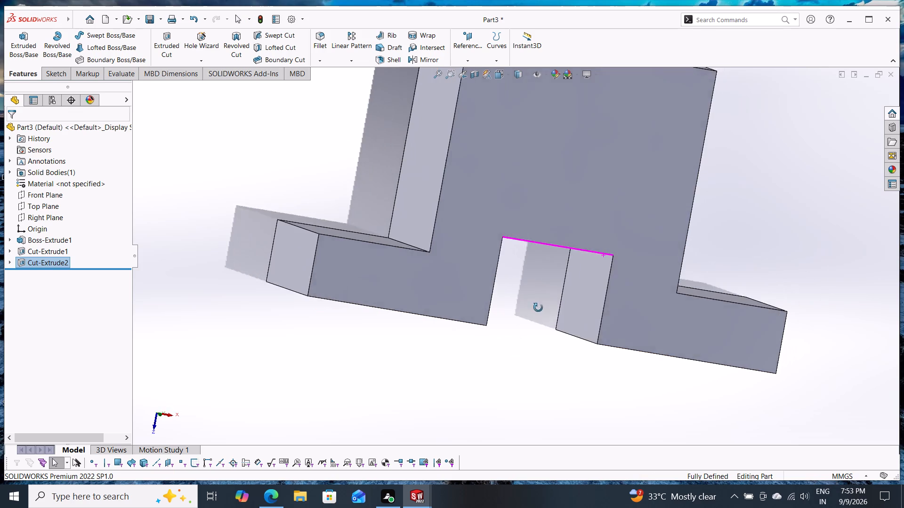
{"action": "middle_click_drag", "start_coordinate": [538, 308], "coordinate": [525, 358]}
{"action": "scroll", "coordinate": [582, 333], "scroll_direction": "down", "scroll_amount": 1}
{"action": "scroll", "coordinate": [524, 351], "scroll_direction": "up", "scroll_amount": 1}
{"action": "scroll", "coordinate": [524, 351], "scroll_direction": "down", "scroll_amount": 1}
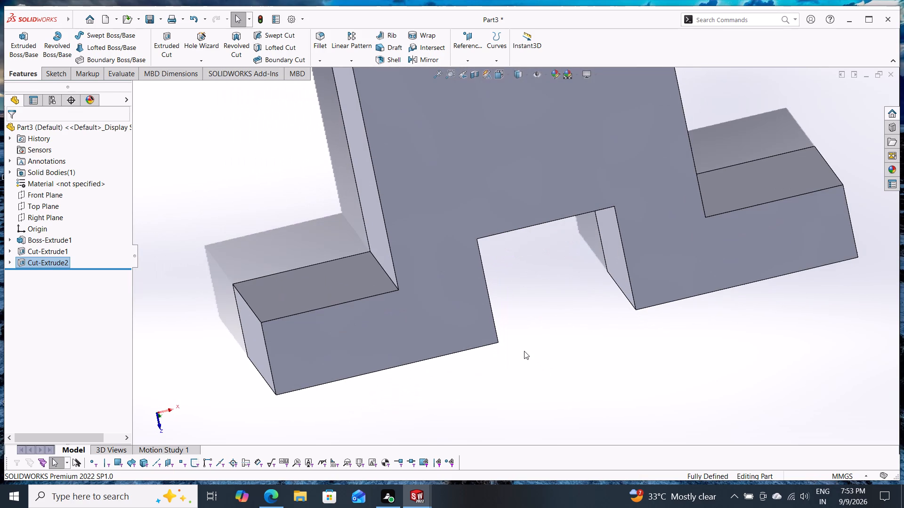
{"action": "scroll", "coordinate": [523, 349], "scroll_direction": "up", "scroll_amount": 1}
{"action": "scroll", "coordinate": [523, 349], "scroll_direction": "down", "scroll_amount": 1}
{"action": "scroll", "coordinate": [523, 349], "scroll_direction": "up", "scroll_amount": 1}
{"action": "scroll", "coordinate": [523, 349], "scroll_direction": "down", "scroll_amount": 3}
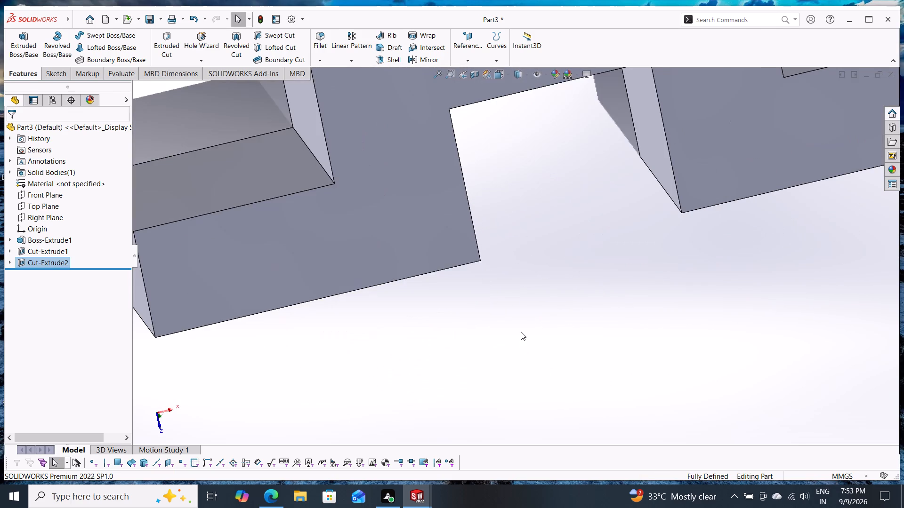
{"action": "scroll", "coordinate": [520, 328], "scroll_direction": "up", "scroll_amount": 3}
{"action": "scroll", "coordinate": [520, 326], "scroll_direction": "down", "scroll_amount": 1}
{"action": "scroll", "coordinate": [520, 325], "scroll_direction": "up", "scroll_amount": 2}
{"action": "scroll", "coordinate": [529, 246], "scroll_direction": "up", "scroll_amount": 3}
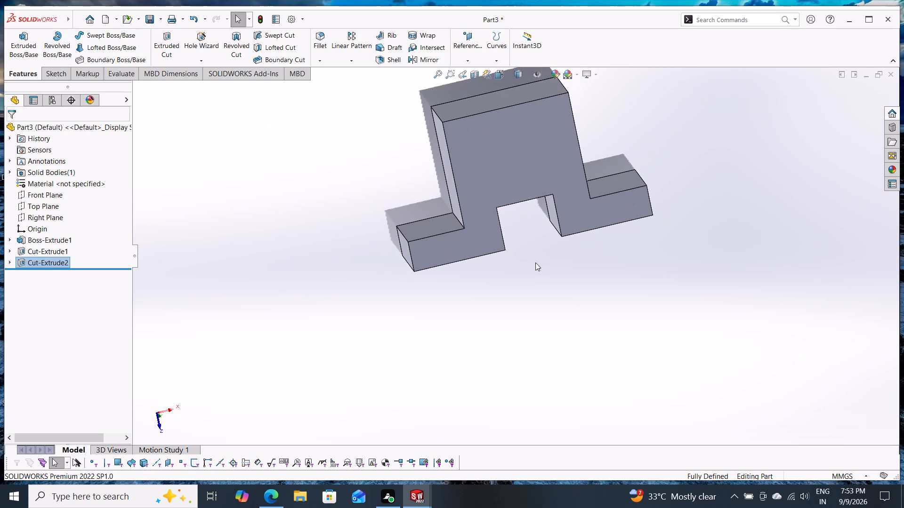
Open a new sketch on the block's notched T-shaped face.
{"action": "left_click", "coordinate": [503, 185]}
{"action": "left_click", "coordinate": [545, 155]}
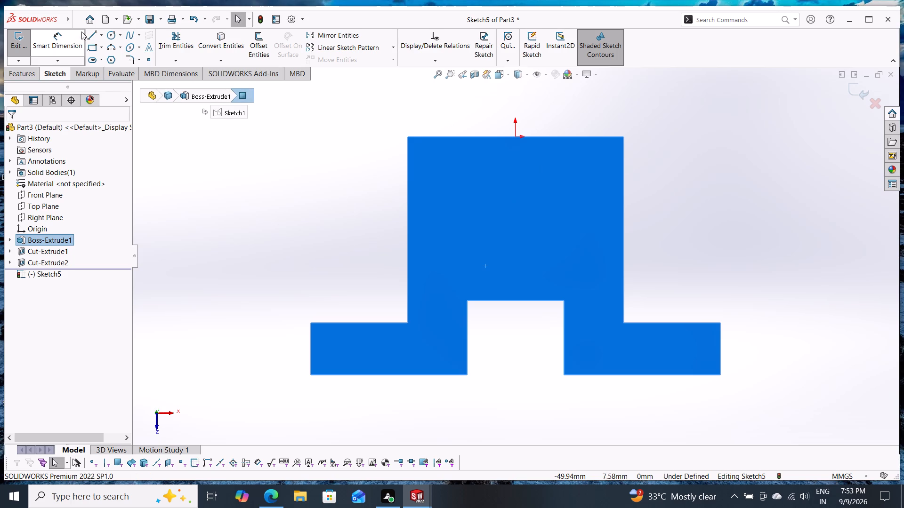
Sketch a corner rectangle about 9 × 11 mm extending inward from the face's back edge, straddling the origin.
{"action": "left_click", "coordinate": [61, 36]}
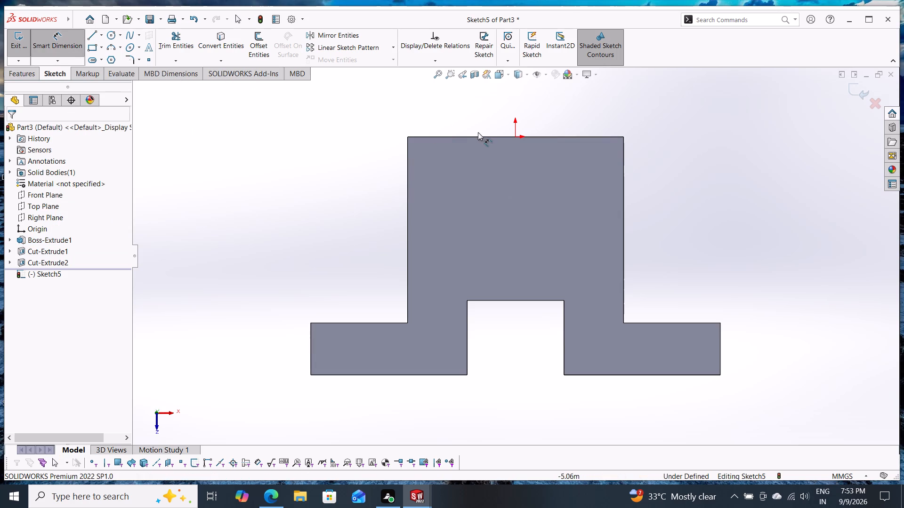
{"action": "left_click", "coordinate": [96, 48]}
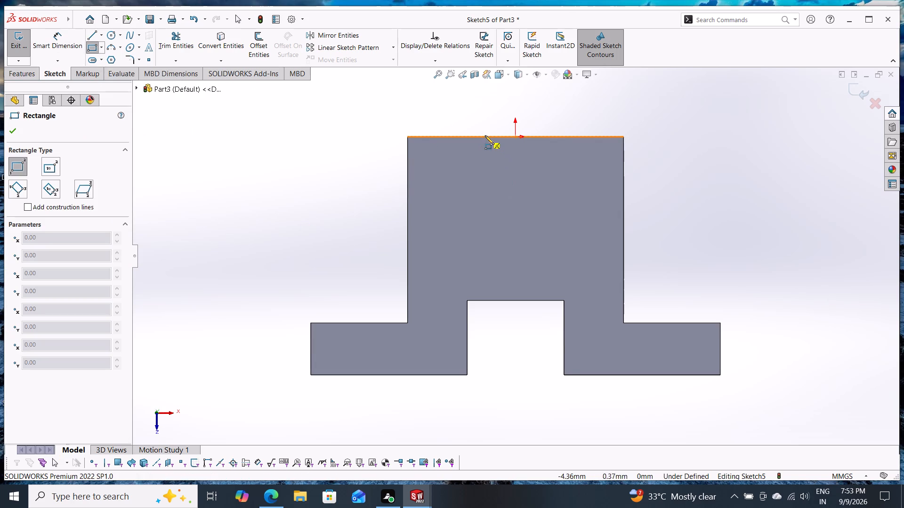
{"action": "left_click", "coordinate": [486, 137]}
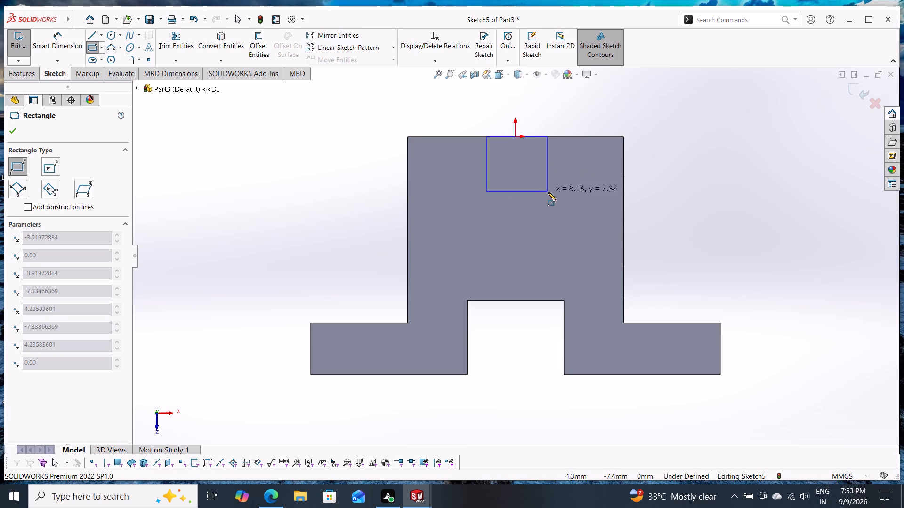
{"action": "left_click", "coordinate": [553, 219]}
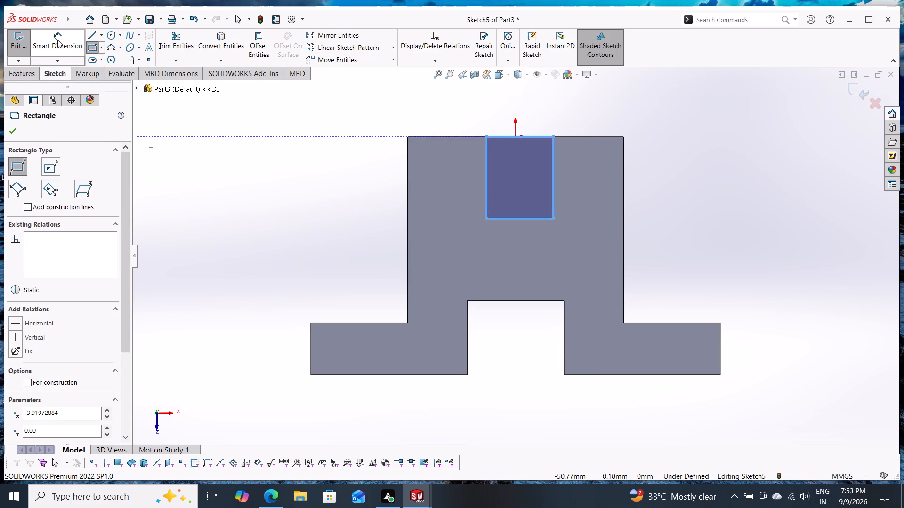
Dimension the back-edge rectangle's width to 9 mm.
{"action": "left_click", "coordinate": [57, 40]}
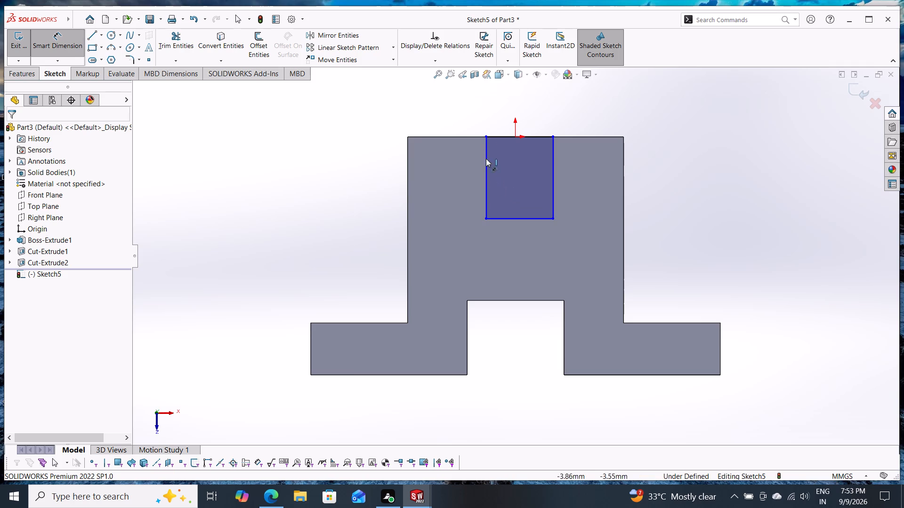
{"action": "left_click", "coordinate": [515, 220]}
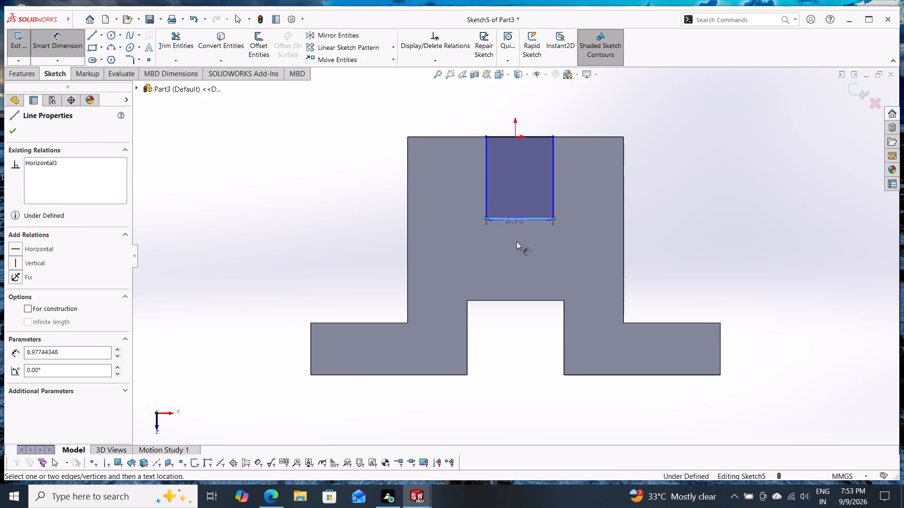
{"action": "left_click", "coordinate": [517, 250]}
{"action": "key", "text": "9"}
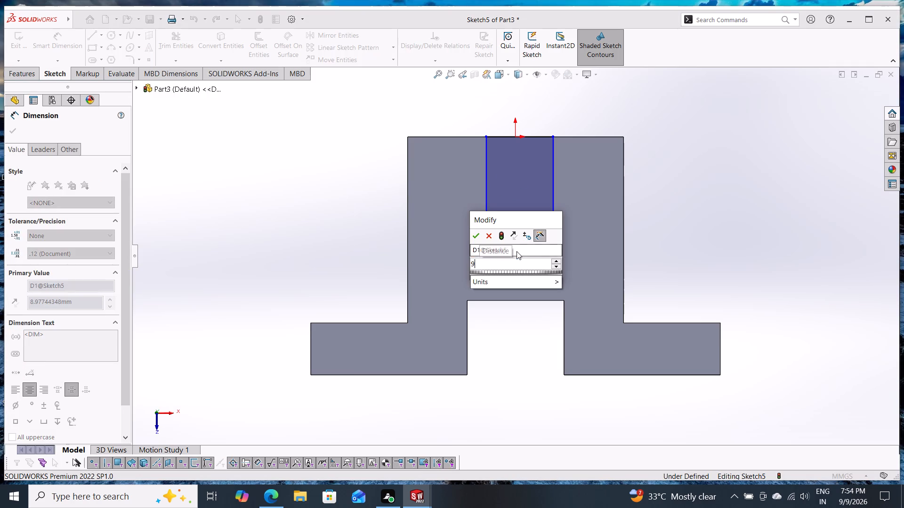
{"action": "key", "text": "Return"}
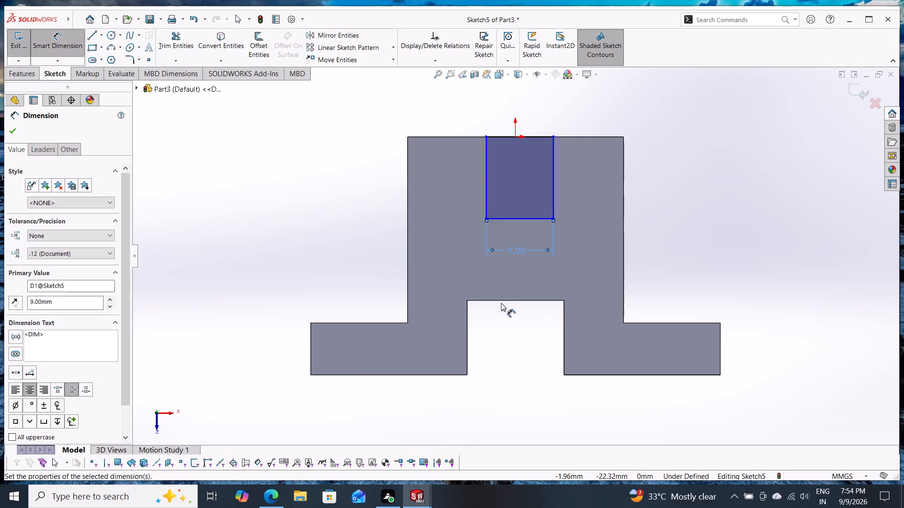
Dimension the distance between the rectangle's inner edge and the front notch's facing edge to 5 mm.
{"action": "left_click", "coordinate": [506, 300]}
{"action": "left_click", "coordinate": [513, 220]}
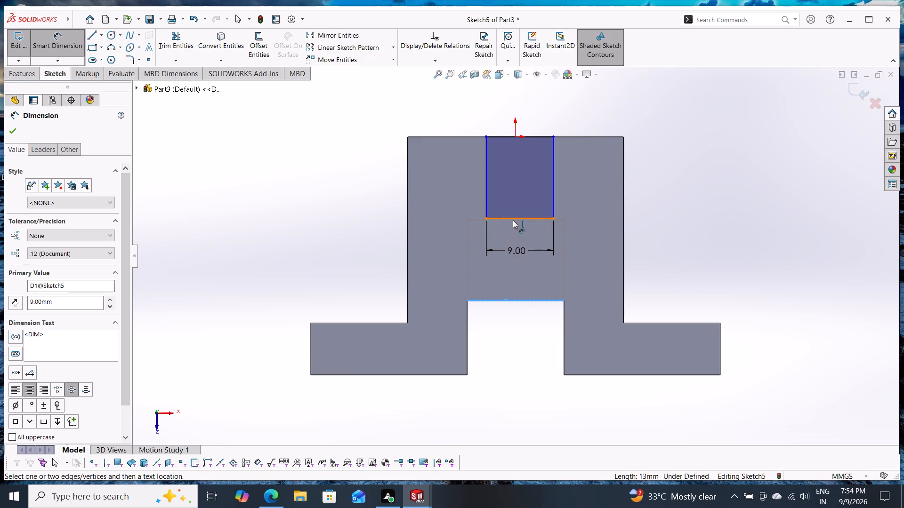
{"action": "left_click", "coordinate": [463, 261]}
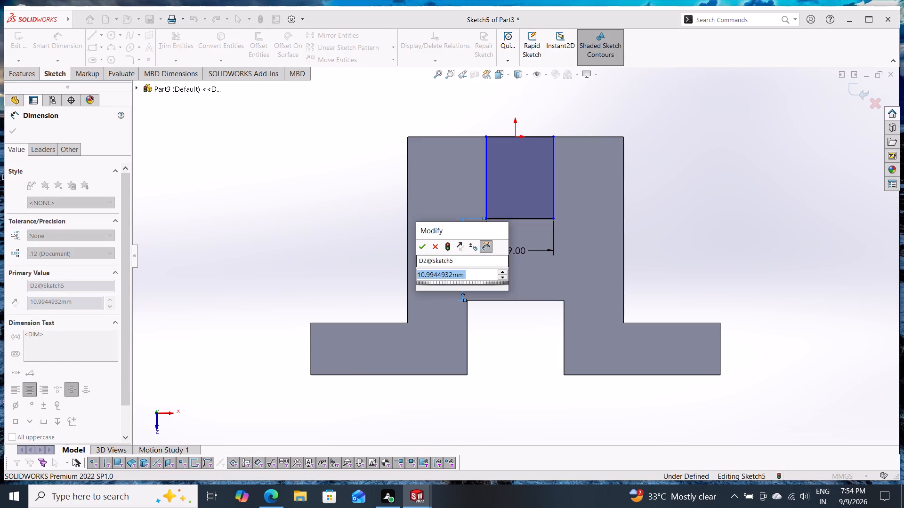
{"action": "key", "text": "5"}
{"action": "key", "text": "Return"}
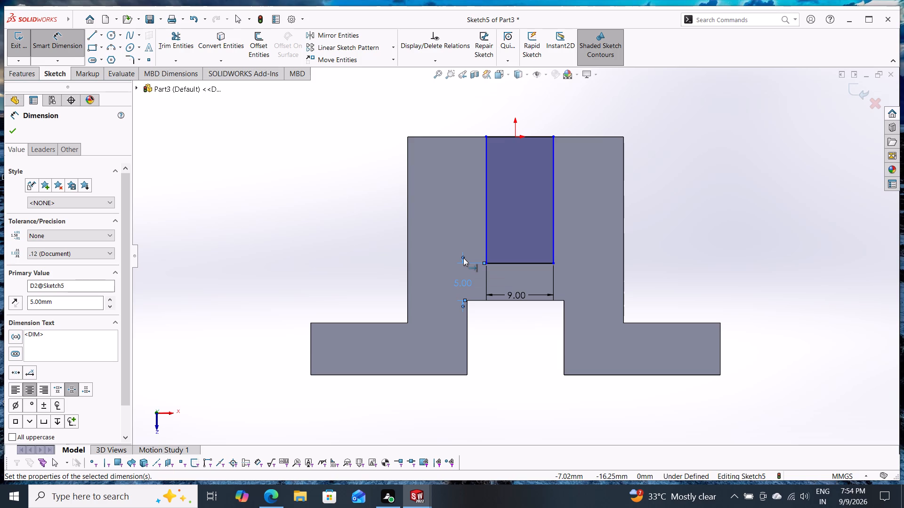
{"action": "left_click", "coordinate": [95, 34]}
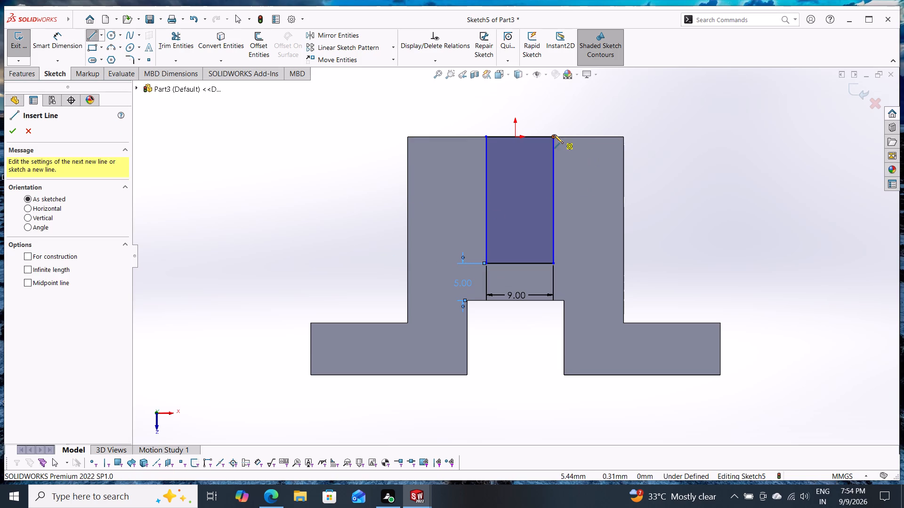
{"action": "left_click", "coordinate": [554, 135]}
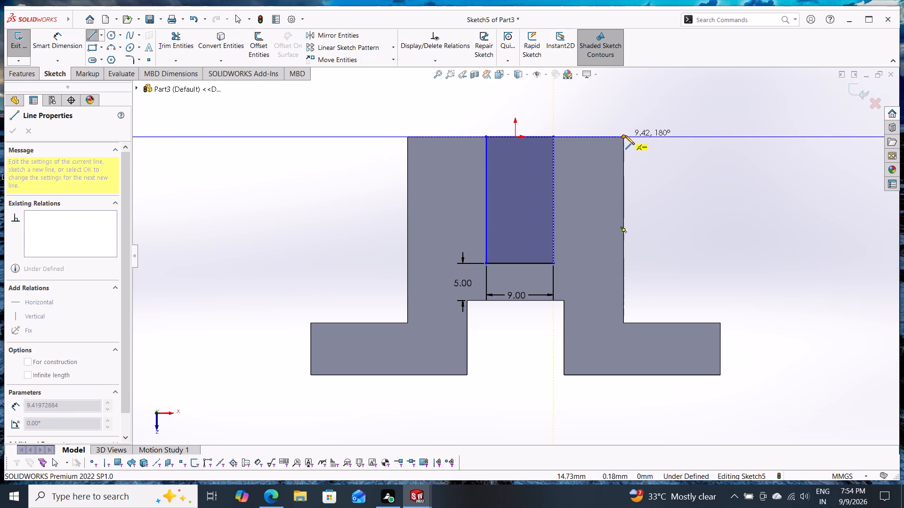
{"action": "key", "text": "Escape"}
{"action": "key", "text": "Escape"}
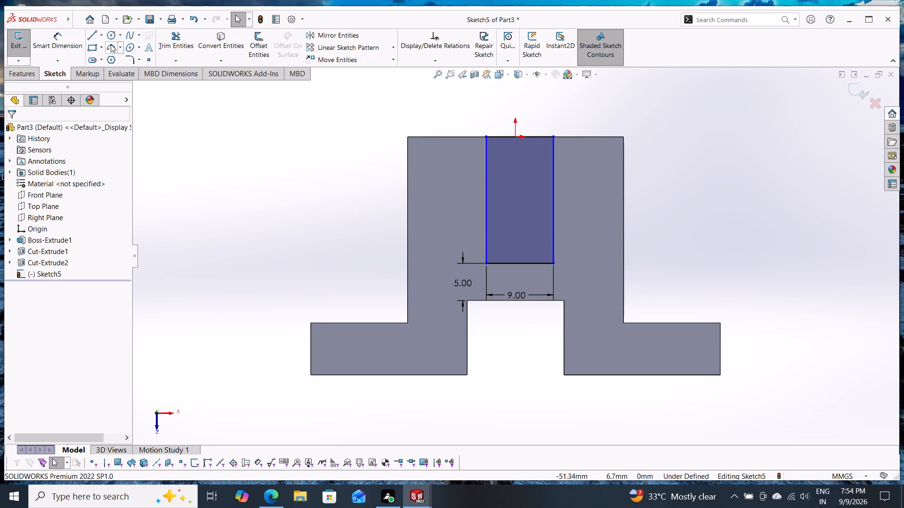
Dimension the rectangle's back corner 4.5 mm horizontally from the origin.
{"action": "left_click", "coordinate": [58, 40]}
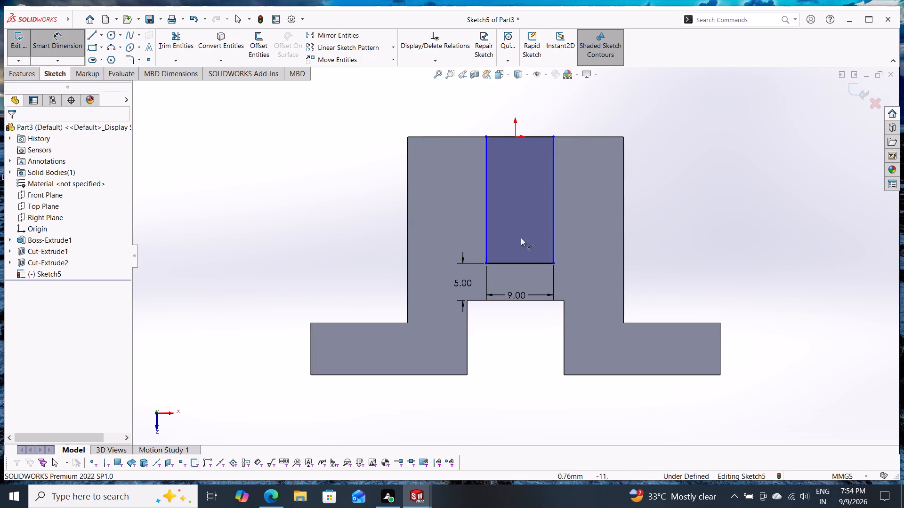
{"action": "left_click", "coordinate": [517, 138]}
{"action": "left_click", "coordinate": [485, 137]}
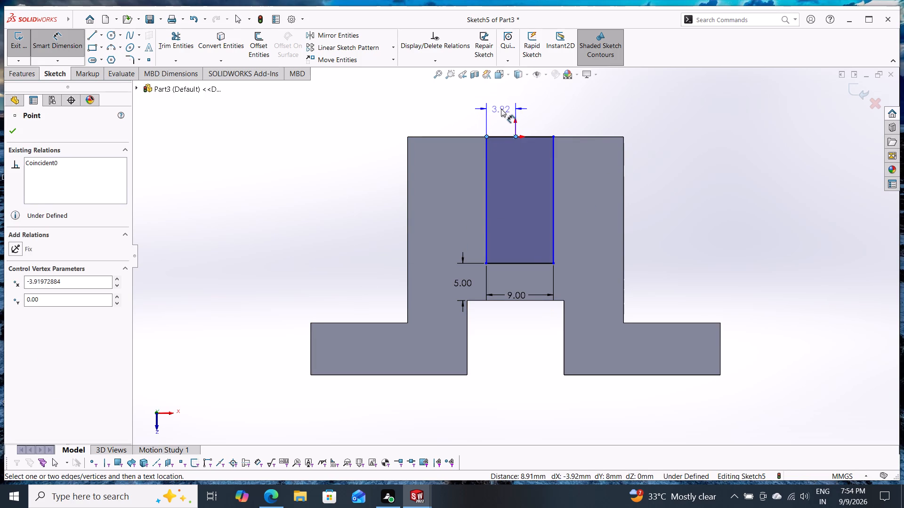
{"action": "left_click", "coordinate": [501, 109]}
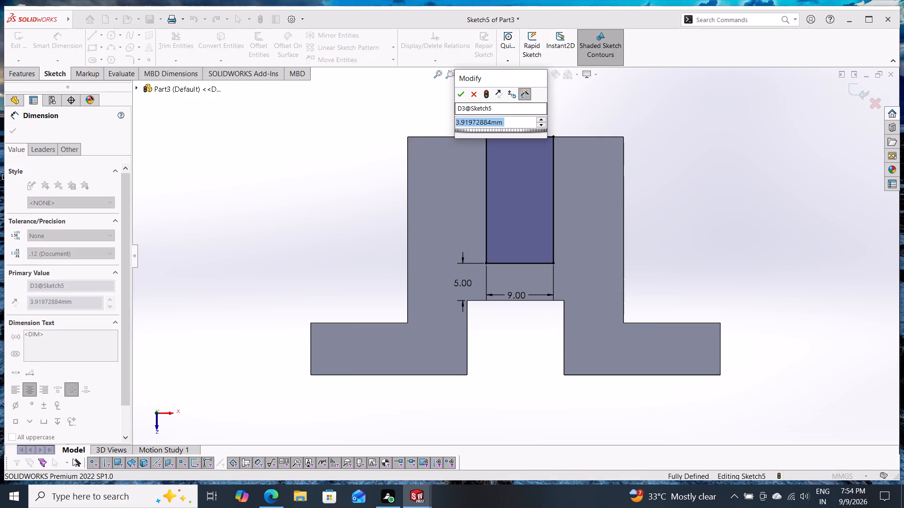
{"action": "type", "text": "4.5"}
{"action": "key", "text": "Return"}
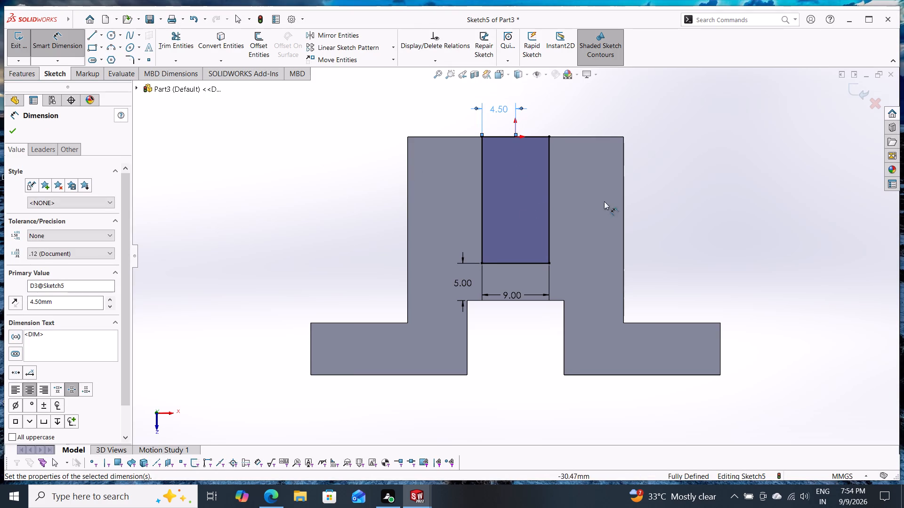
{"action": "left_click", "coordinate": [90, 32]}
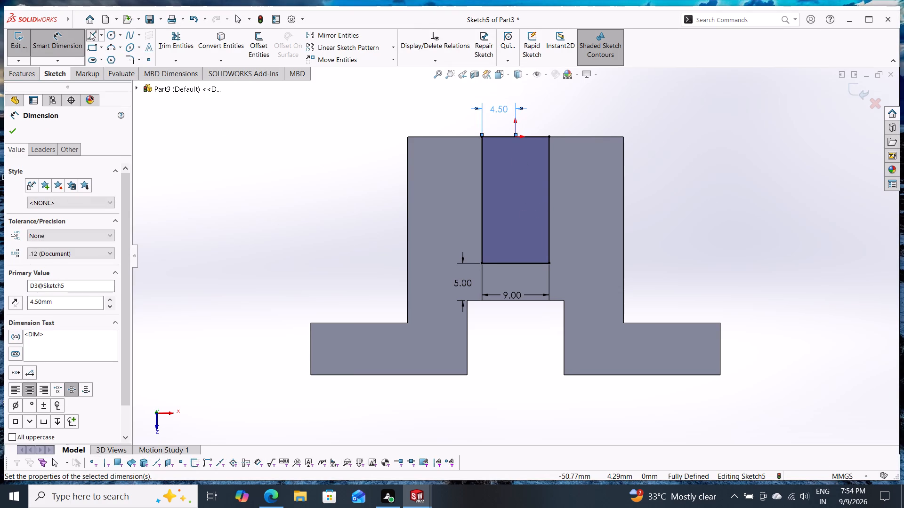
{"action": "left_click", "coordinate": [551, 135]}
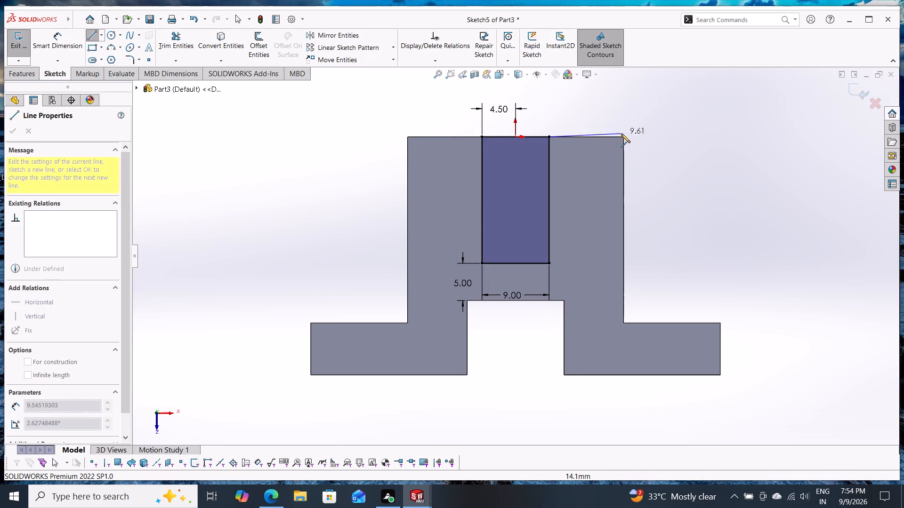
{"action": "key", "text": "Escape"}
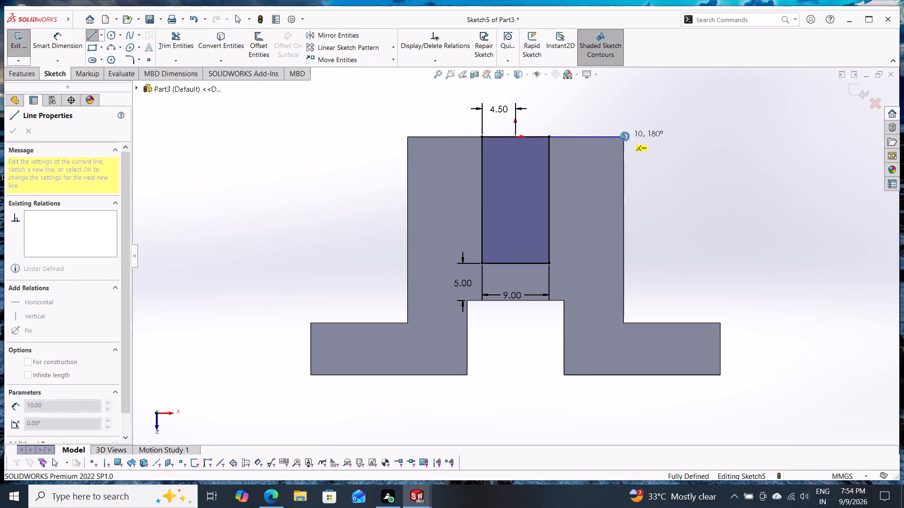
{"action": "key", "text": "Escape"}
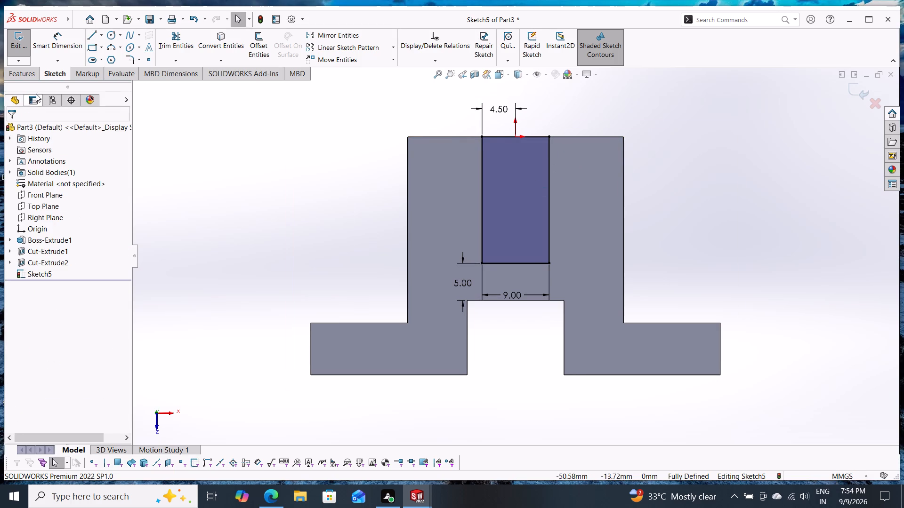
Cut-extrude the back-edge rectangle with the Through All - Both end condition.
{"action": "left_click", "coordinate": [31, 74]}
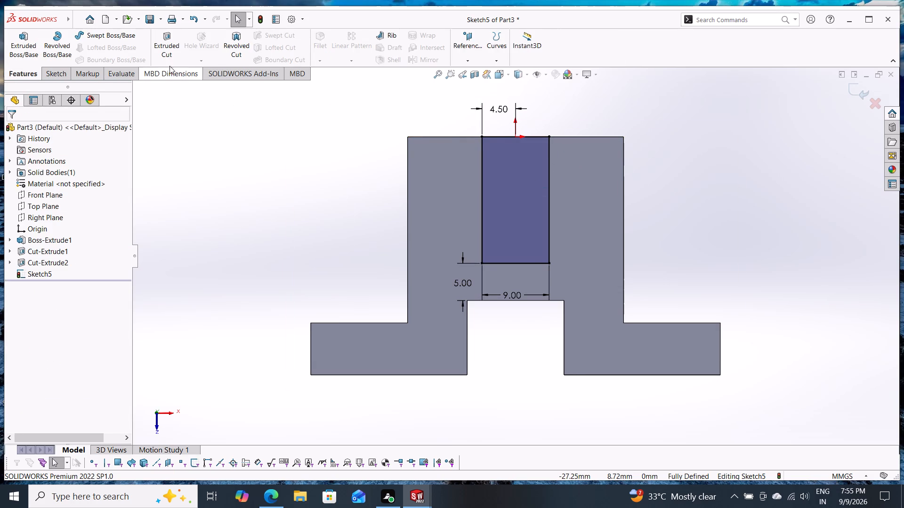
{"action": "left_click", "coordinate": [170, 38]}
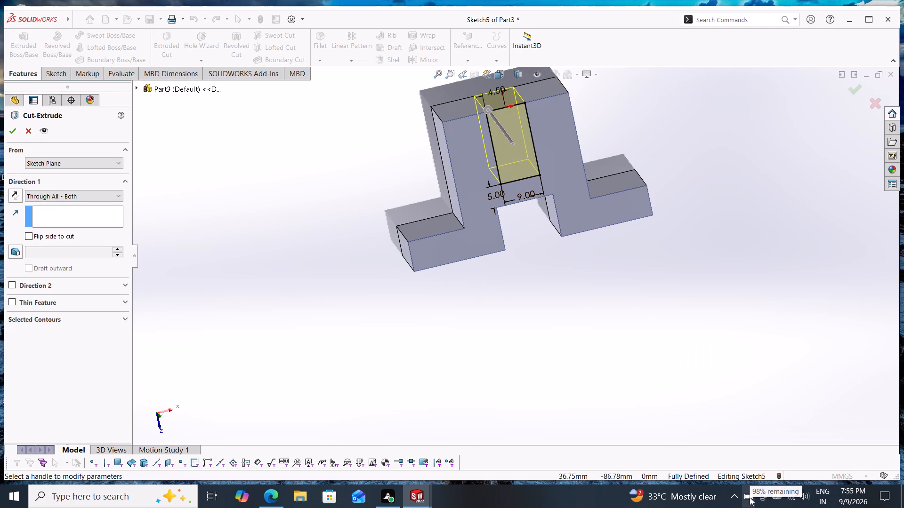
{"action": "left_click", "coordinate": [14, 129]}
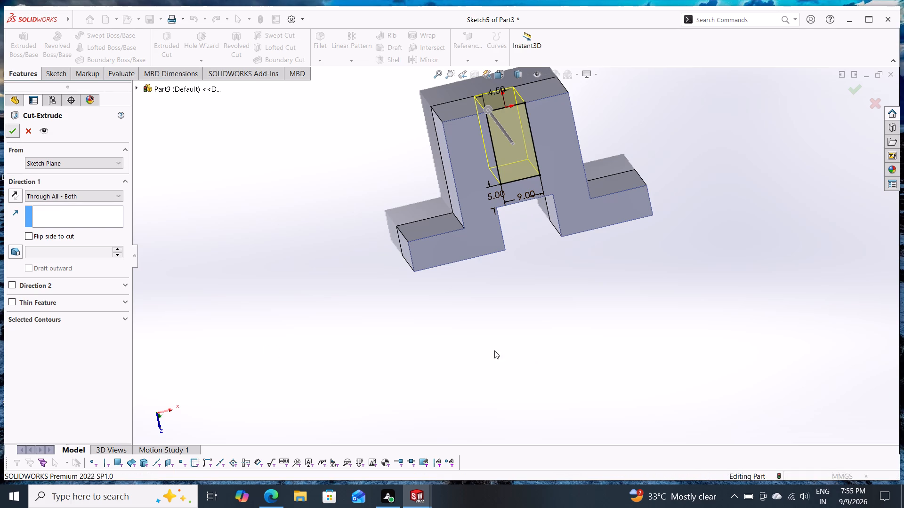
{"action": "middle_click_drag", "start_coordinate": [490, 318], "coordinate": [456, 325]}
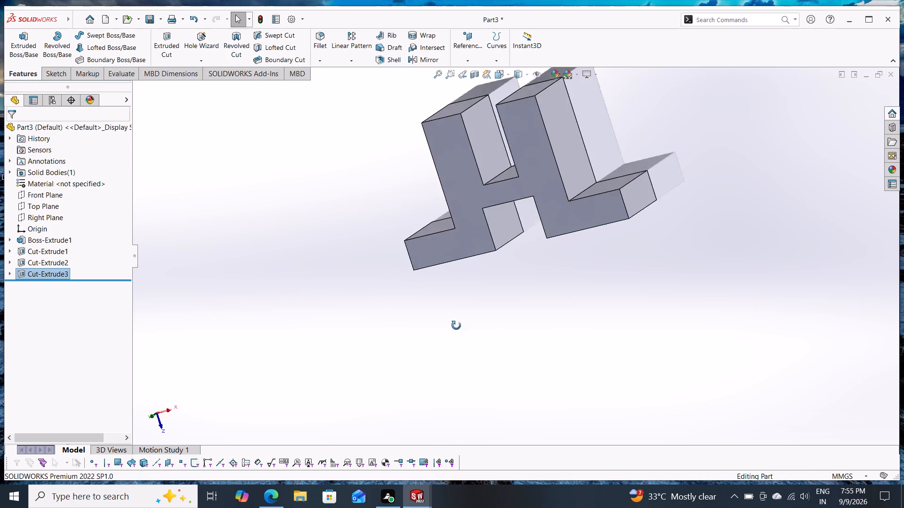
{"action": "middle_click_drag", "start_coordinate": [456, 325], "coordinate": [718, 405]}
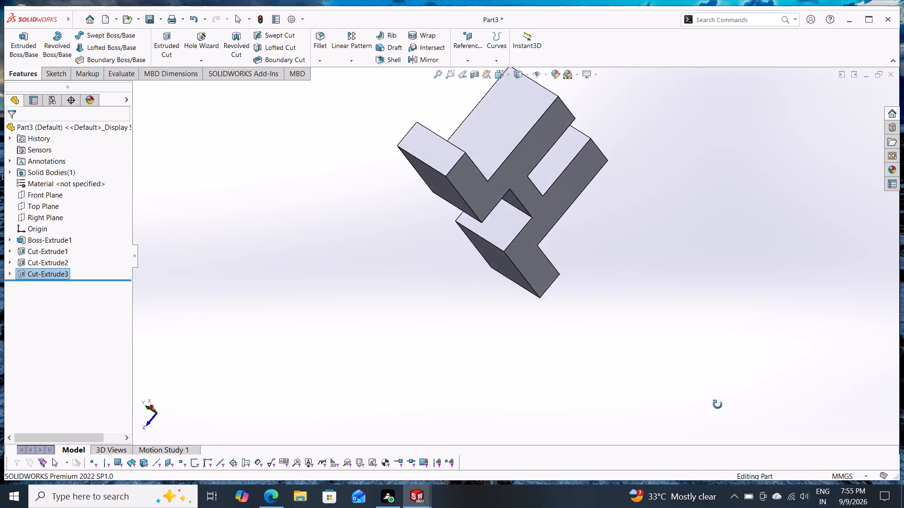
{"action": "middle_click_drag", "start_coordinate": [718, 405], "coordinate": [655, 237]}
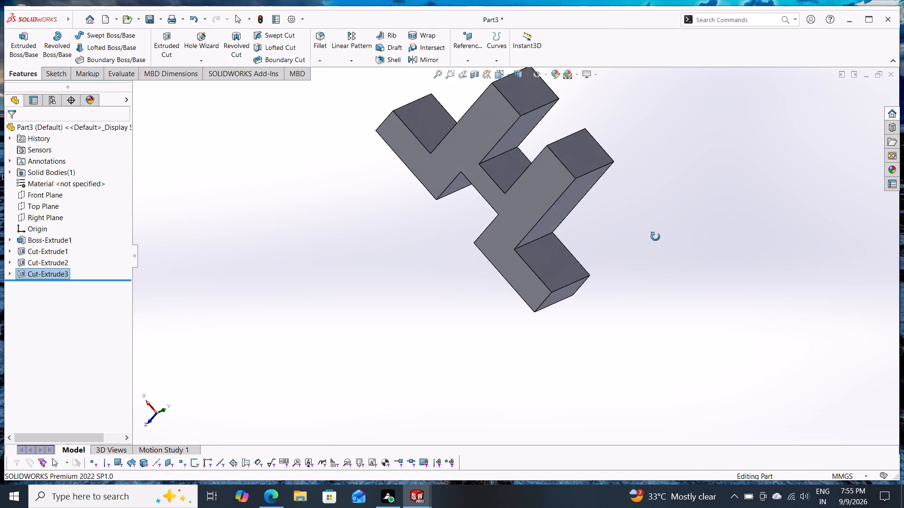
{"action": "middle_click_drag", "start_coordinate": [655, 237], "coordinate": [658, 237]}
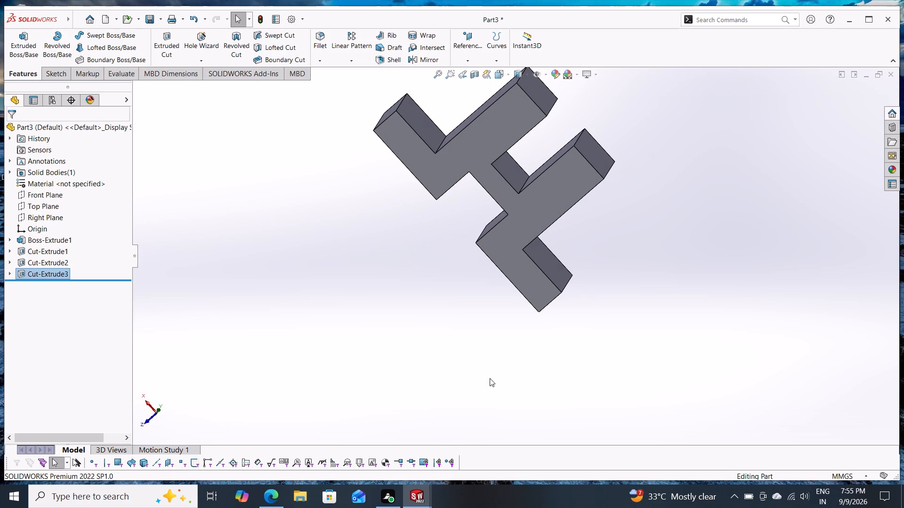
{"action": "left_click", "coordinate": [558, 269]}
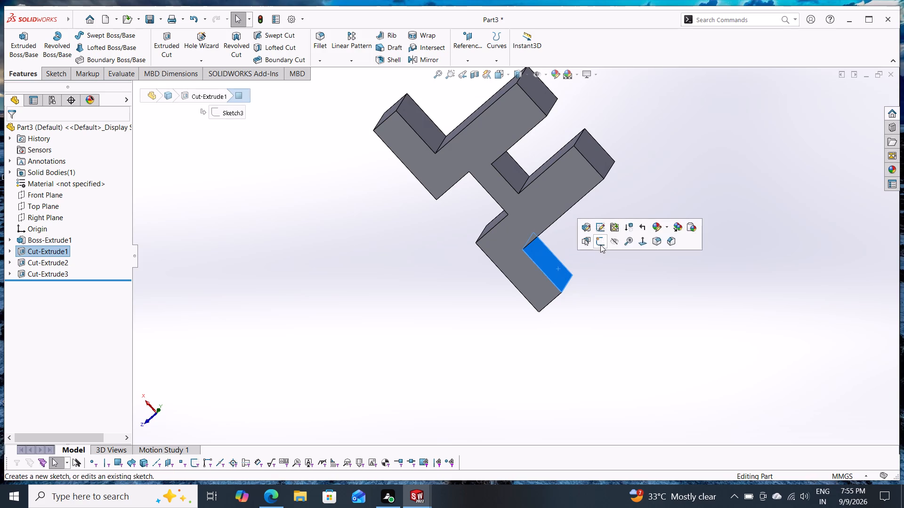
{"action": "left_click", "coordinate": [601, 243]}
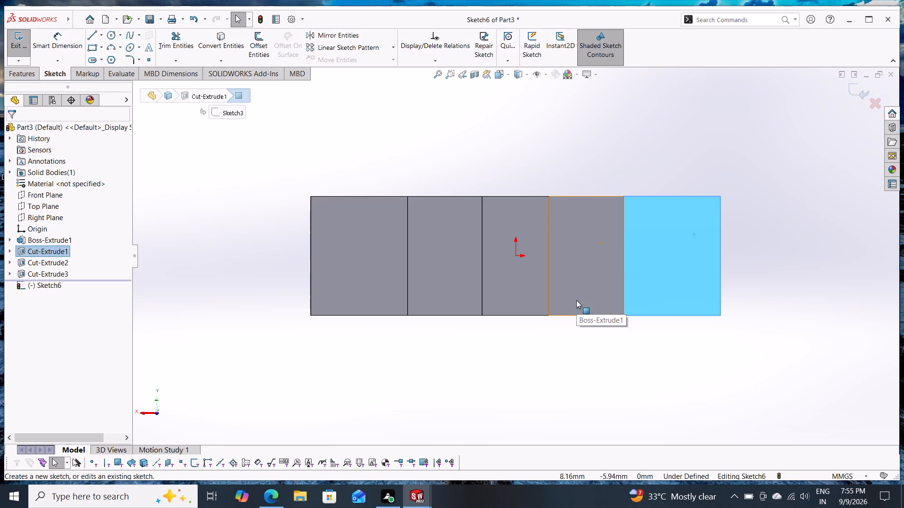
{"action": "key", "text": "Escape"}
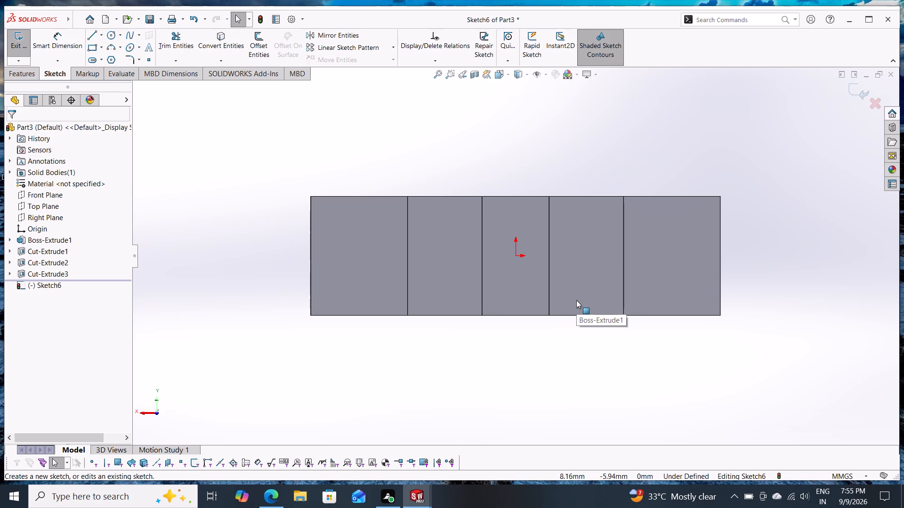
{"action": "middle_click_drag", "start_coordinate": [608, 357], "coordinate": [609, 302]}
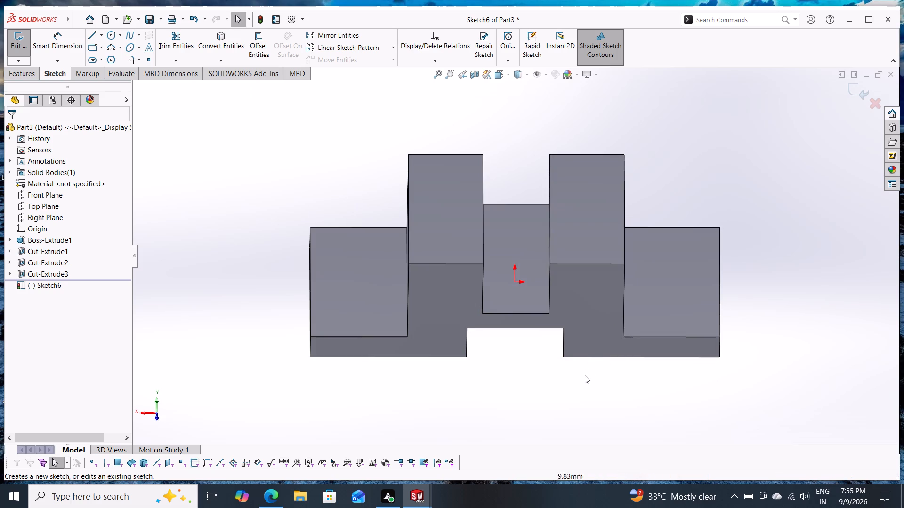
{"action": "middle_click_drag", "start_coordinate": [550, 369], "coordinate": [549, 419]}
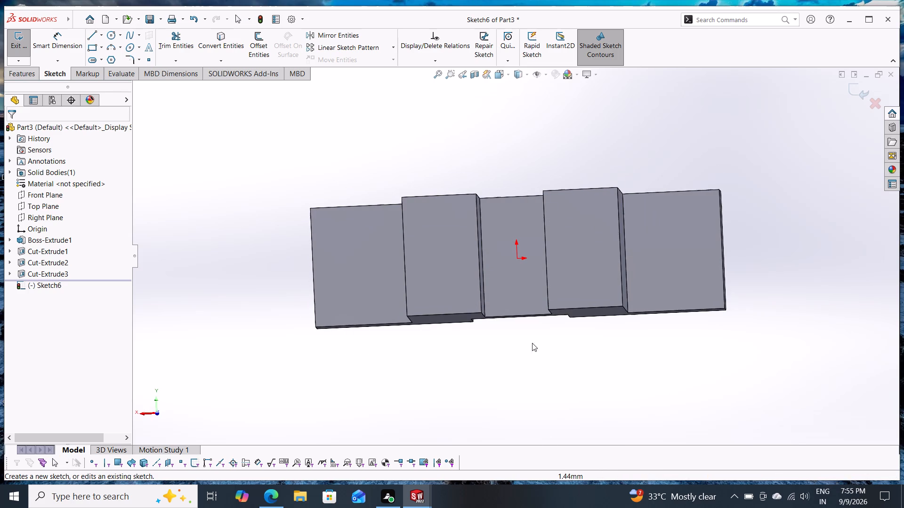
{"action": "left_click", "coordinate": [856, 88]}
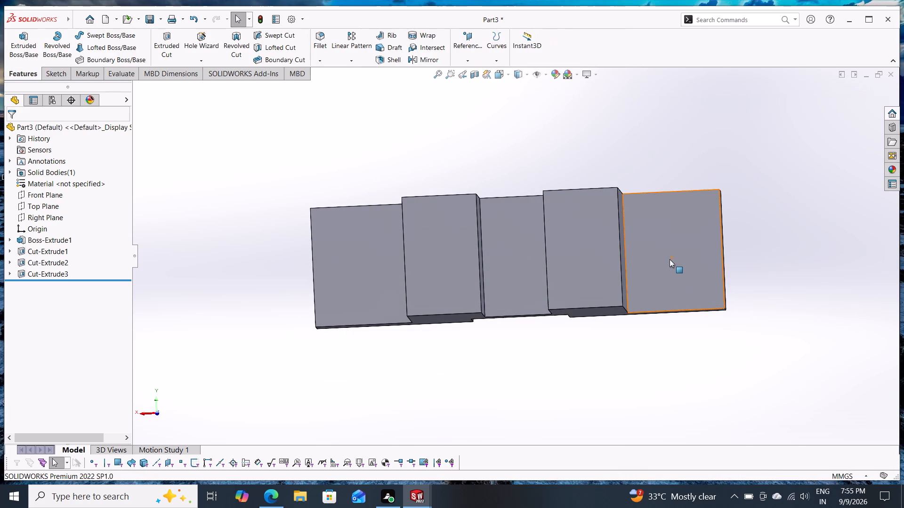
Open a new sketch on the back-facing shoulder face of one of the block's side arms.
{"action": "left_click", "coordinate": [670, 259]}
{"action": "left_click", "coordinate": [712, 228]}
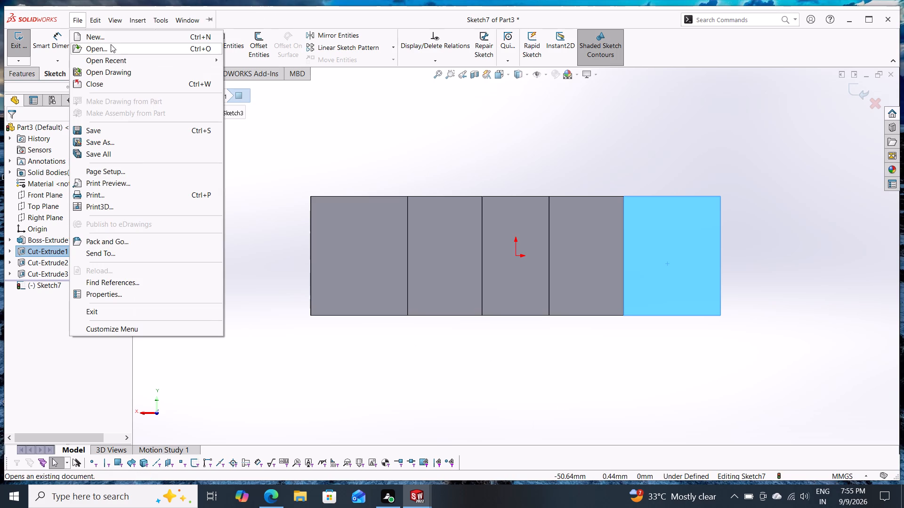
{"action": "left_click", "coordinate": [271, 165]}
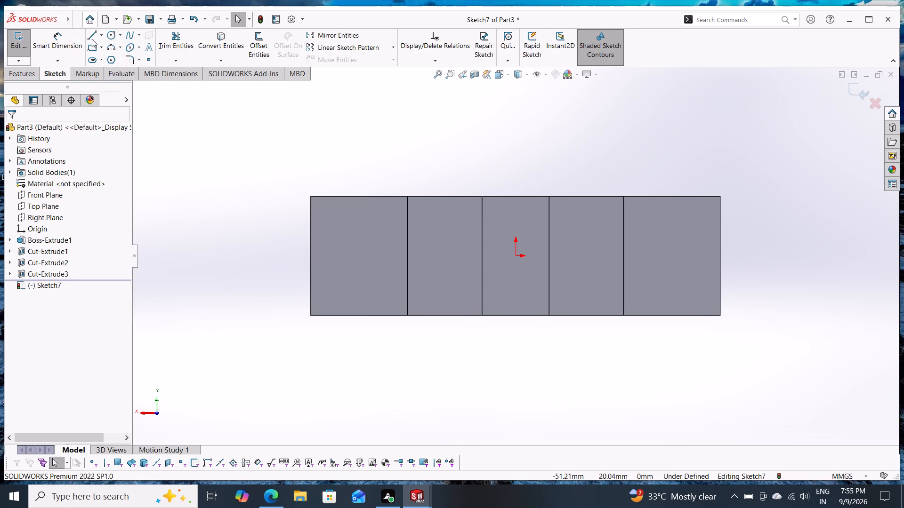
Sketch connected lines: about 9.6 mm up the right edge, a diagonal, about 45.7 mm along the top edge, and a diagonal to the left edge.
{"action": "left_click", "coordinate": [91, 36]}
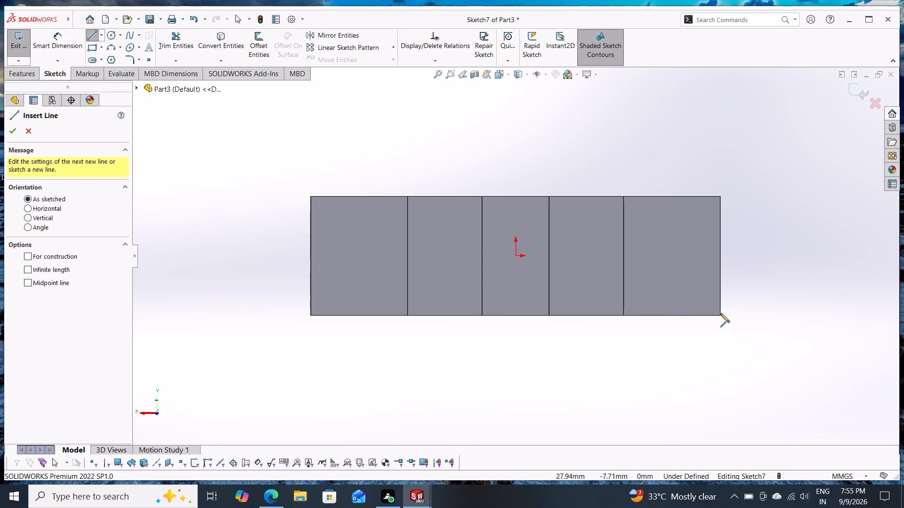
{"action": "left_click", "coordinate": [720, 317]}
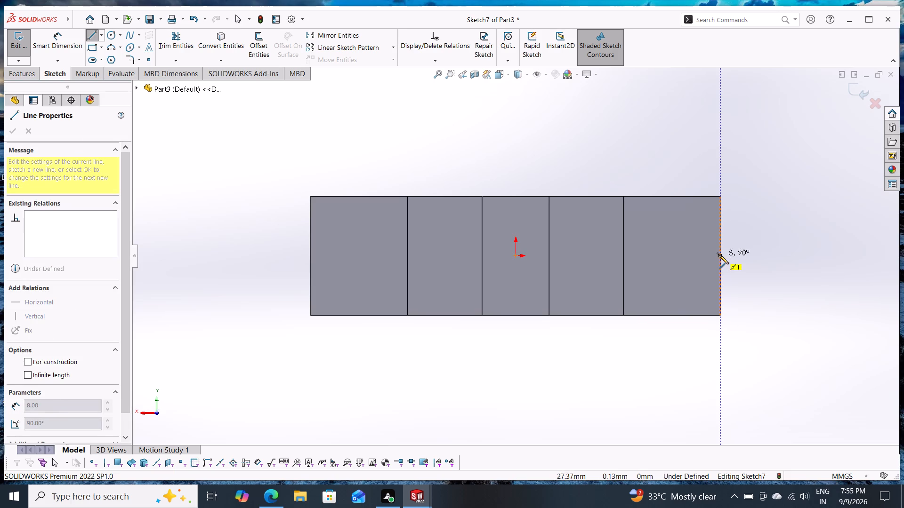
{"action": "left_click", "coordinate": [720, 244]}
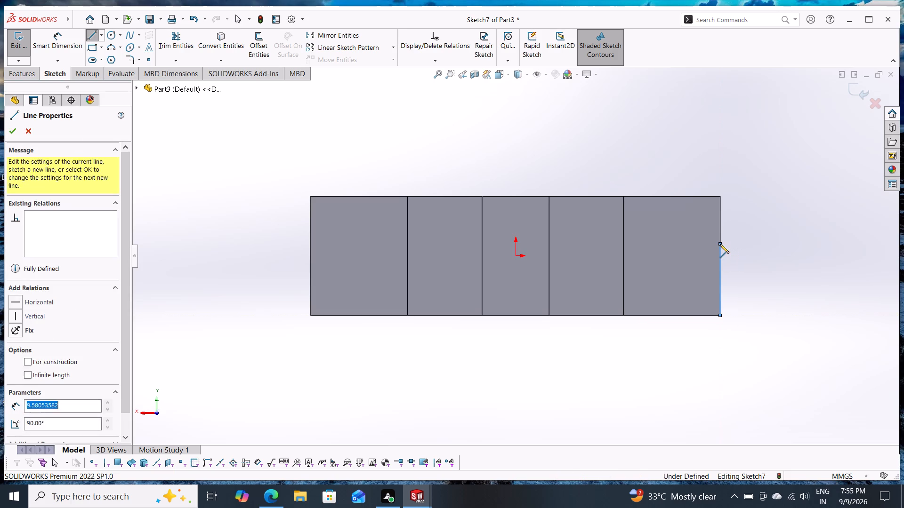
{"action": "left_click", "coordinate": [686, 196]}
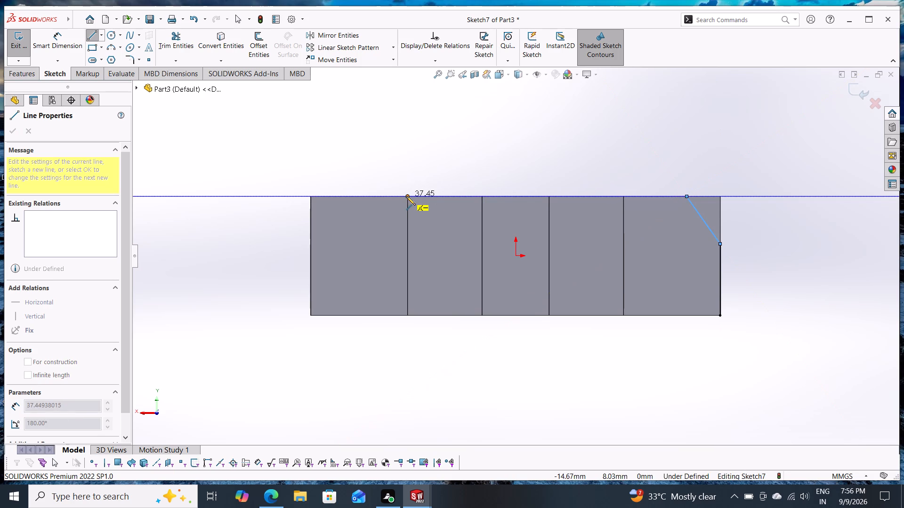
{"action": "left_click", "coordinate": [346, 196]}
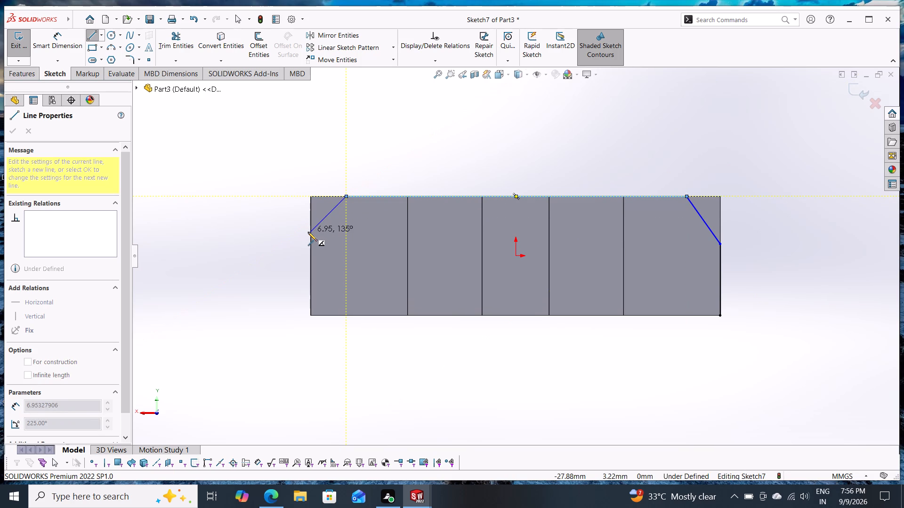
{"action": "left_click", "coordinate": [311, 245]}
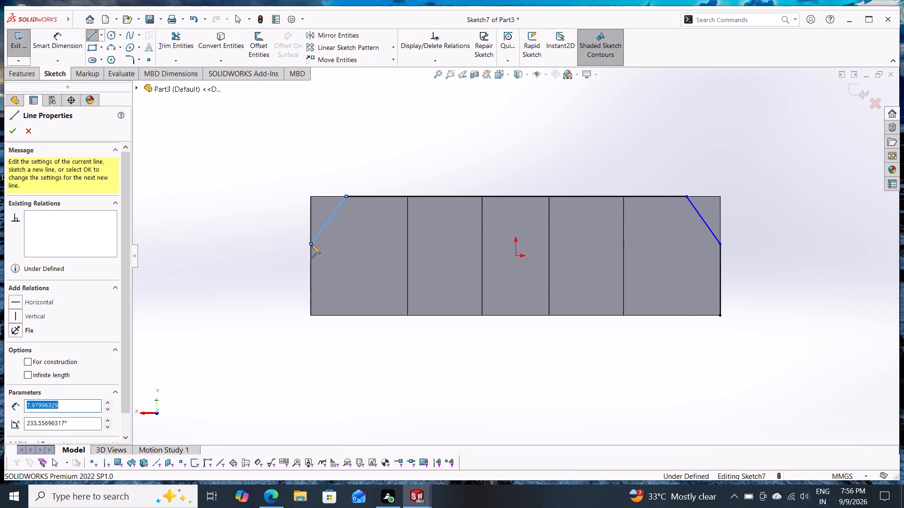
{"action": "key", "text": "Escape"}
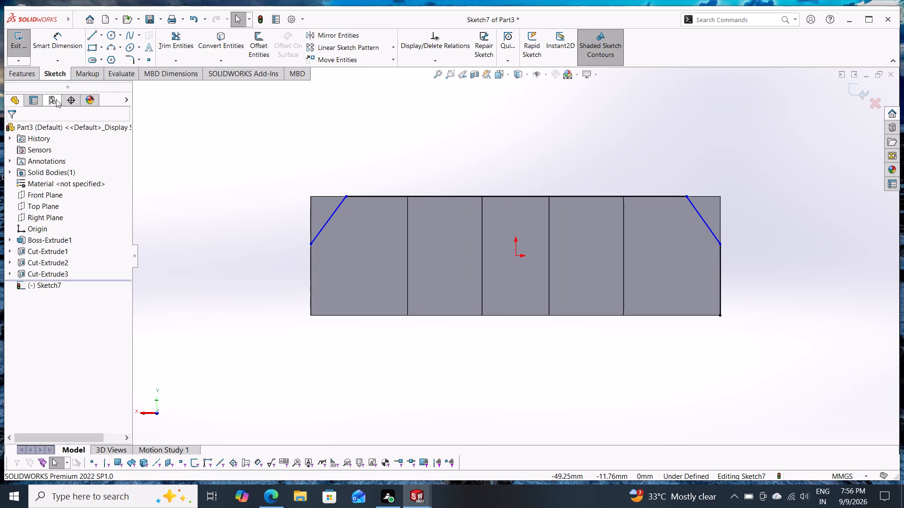
Dimension the left diagonal's lower end 10 mm above the block's bottom-left corner.
{"action": "left_click", "coordinate": [69, 50]}
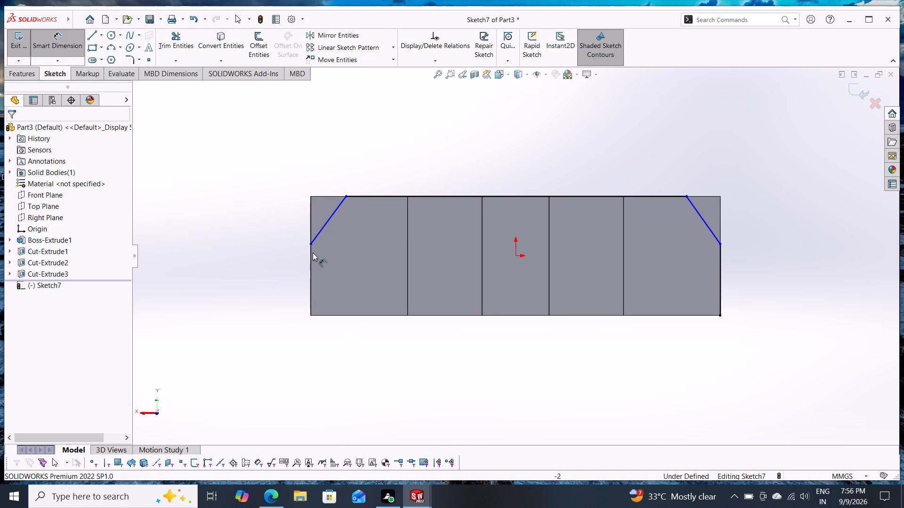
{"action": "left_click", "coordinate": [310, 244]}
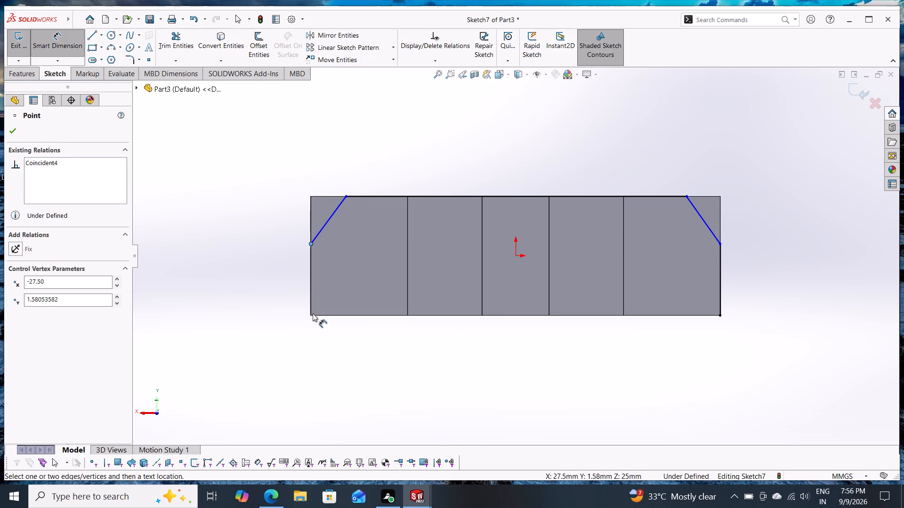
{"action": "left_click_drag", "start_coordinate": [310, 315], "coordinate": [307, 309]}
{"action": "left_click", "coordinate": [259, 269]}
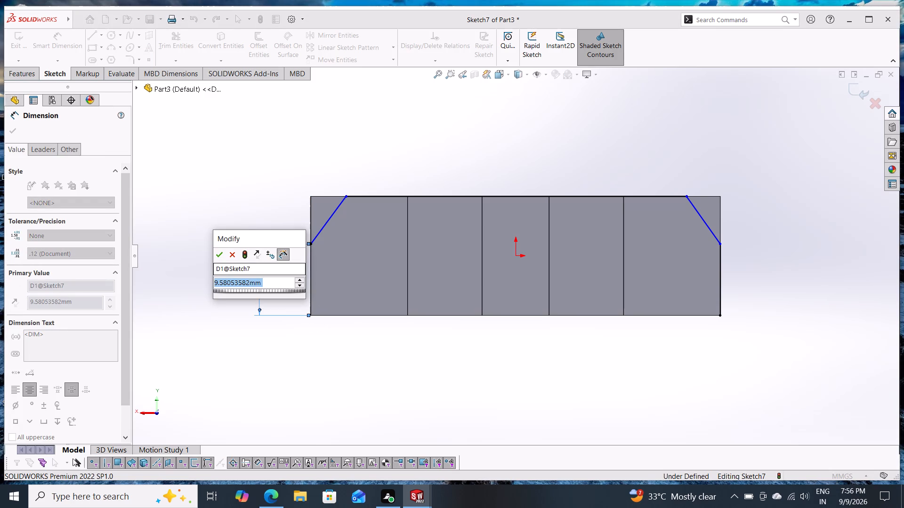
{"action": "type", "text": "10"}
{"action": "key", "text": "Return"}
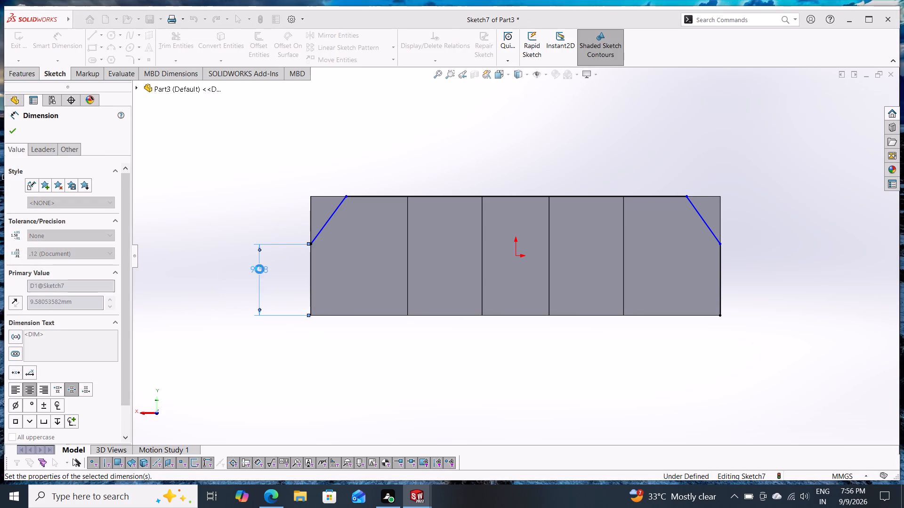
Dimension the right diagonal's lower end 10 mm above the block's bottom-right corner.
{"action": "left_click", "coordinate": [722, 246]}
{"action": "left_click_drag", "start_coordinate": [718, 316], "coordinate": [731, 309]}
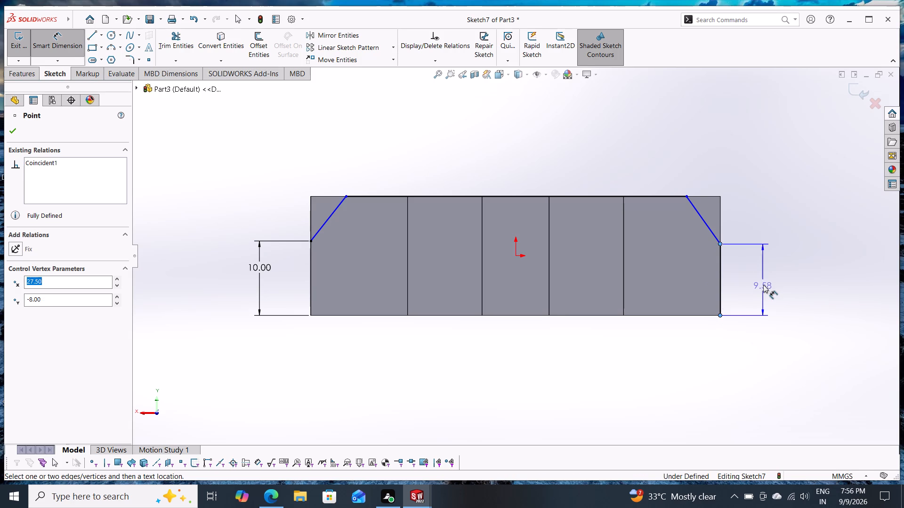
{"action": "left_click", "coordinate": [763, 285]}
{"action": "type", "text": "10"}
{"action": "key", "text": "Return"}
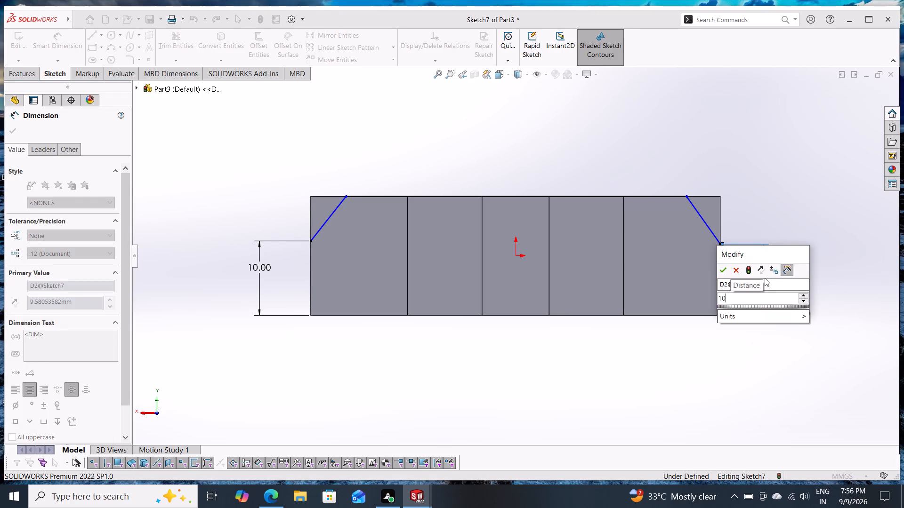
Dimension the distance between the two diagonals' upper ends along the top edge to 40 mm.
{"action": "left_click", "coordinate": [345, 195]}
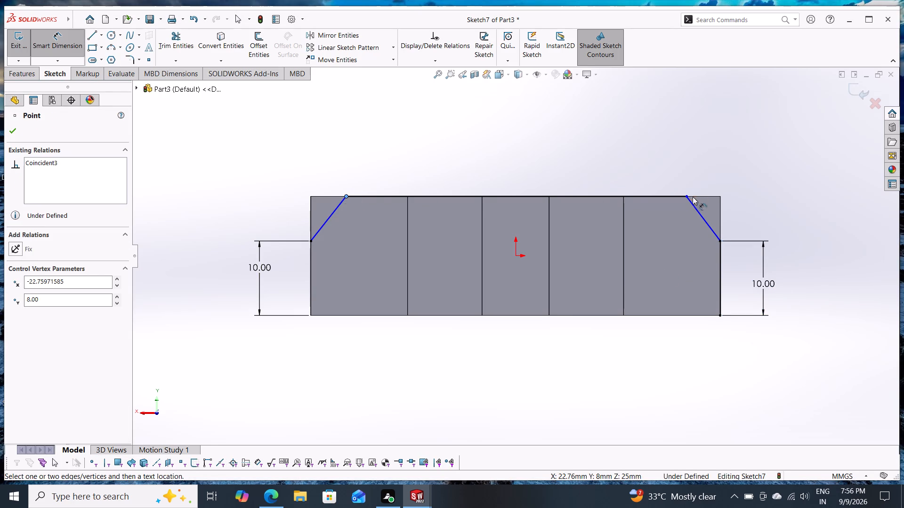
{"action": "left_click_drag", "start_coordinate": [686, 197], "coordinate": [678, 187]}
{"action": "left_click", "coordinate": [489, 146]}
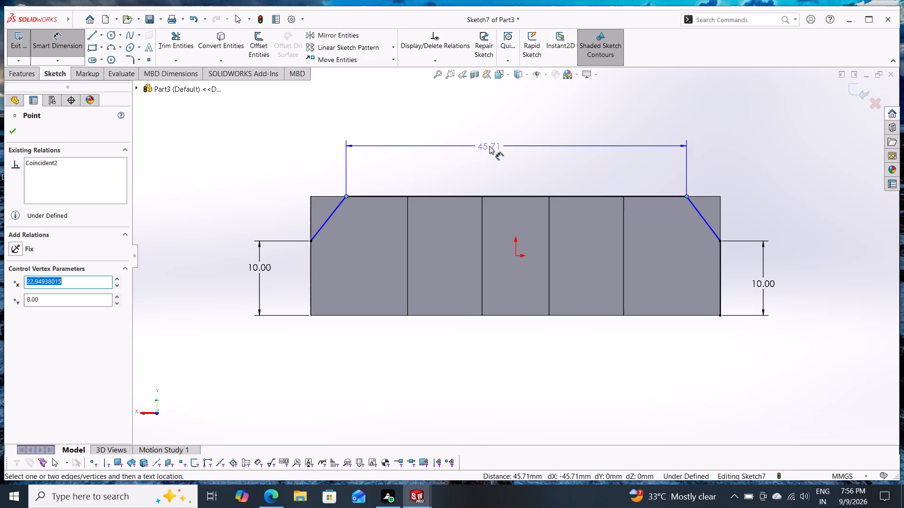
{"action": "type", "text": "40"}
{"action": "key", "text": "Return"}
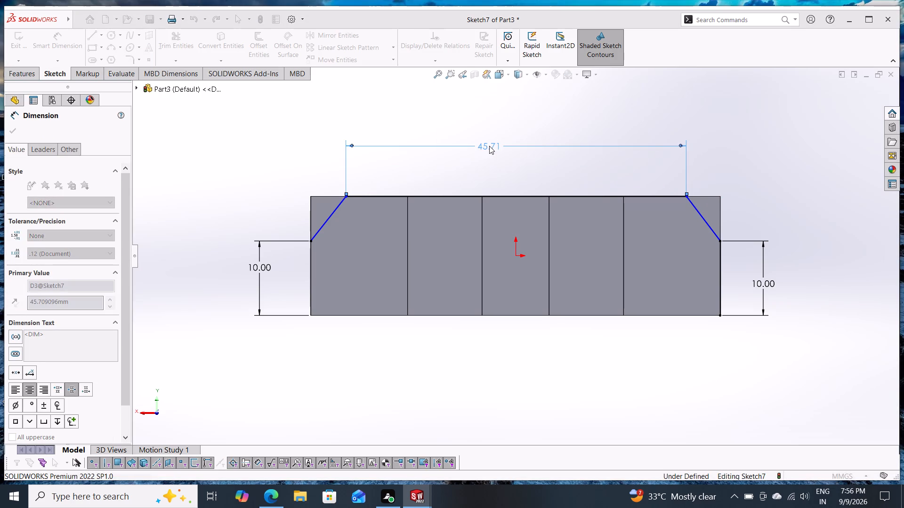
Dimension the left diagonal's upper end 20 mm horizontally from the origin.
{"action": "left_click", "coordinate": [518, 254]}
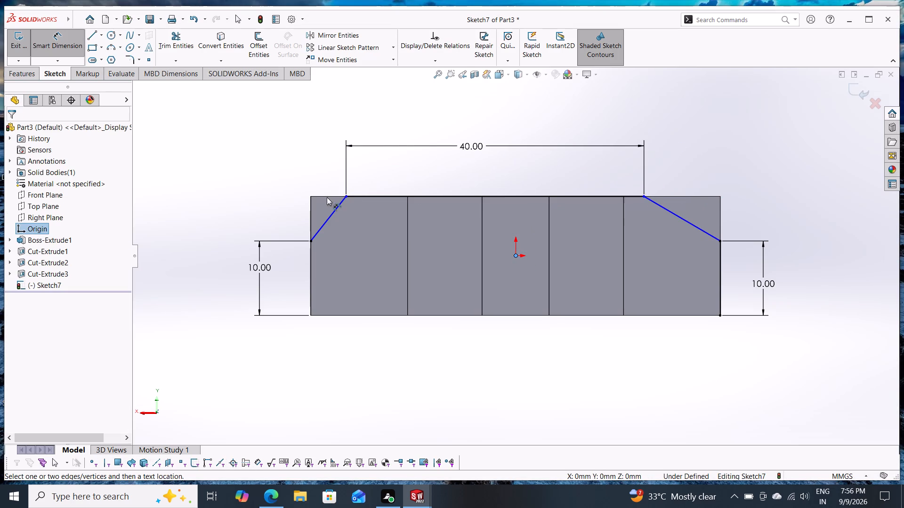
{"action": "left_click", "coordinate": [346, 196]}
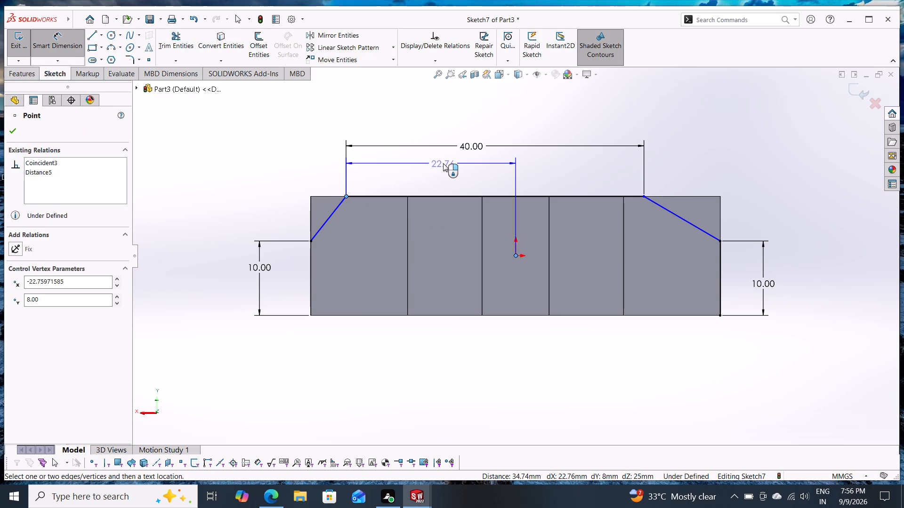
{"action": "left_click", "coordinate": [443, 163]}
{"action": "type", "text": "20"}
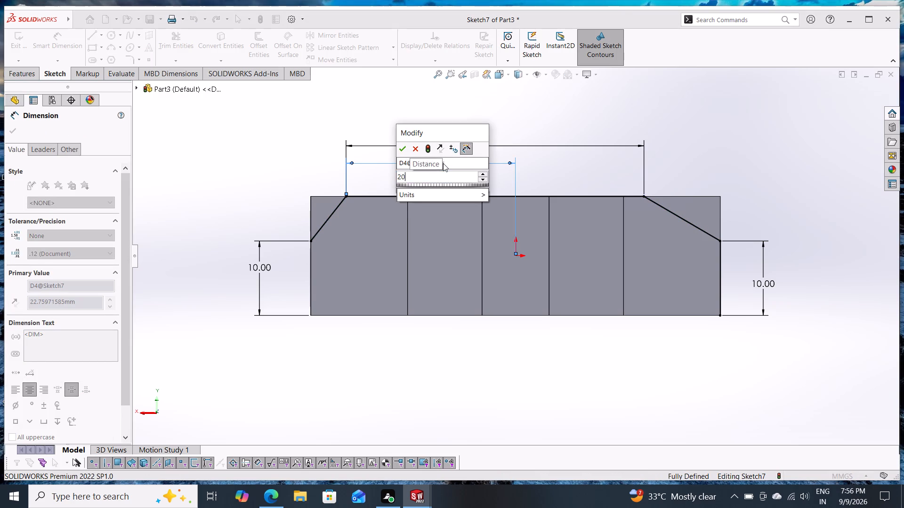
{"action": "key", "text": "Return"}
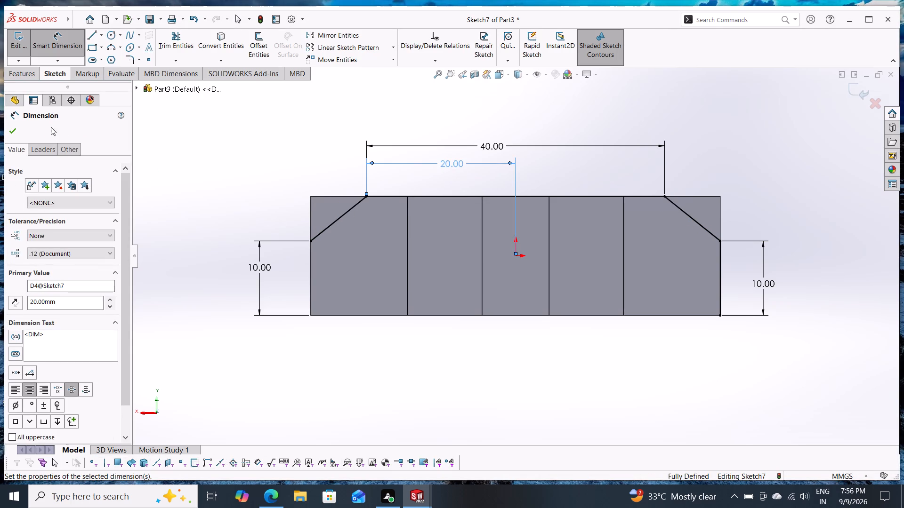
{"action": "left_click", "coordinate": [8, 131]}
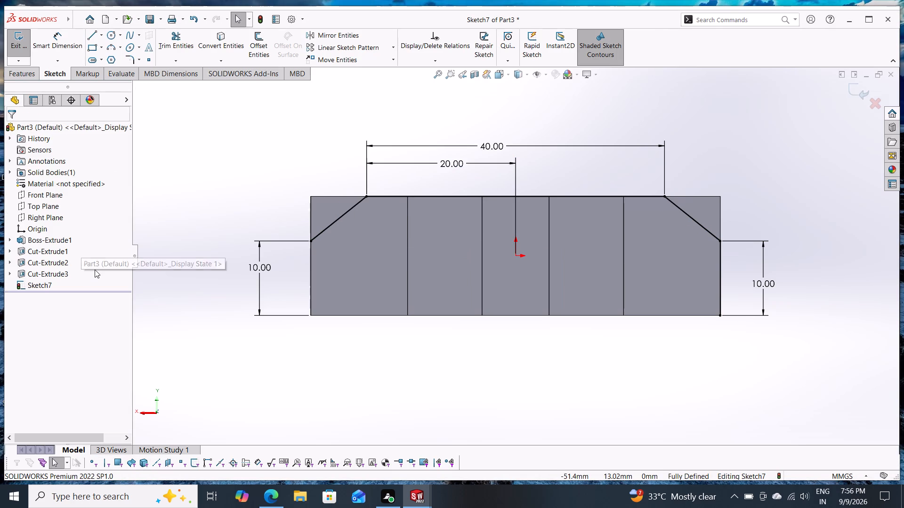
Close the top-left corner triangle with a 6 mm vertical line and a 7.5 mm horizontal line along the block's edges.
{"action": "left_click", "coordinate": [91, 35]}
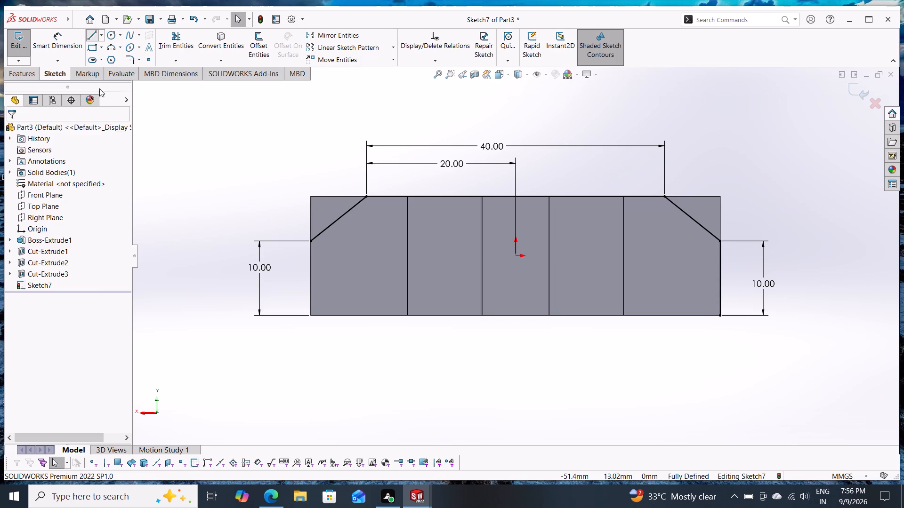
{"action": "left_click", "coordinate": [311, 239]}
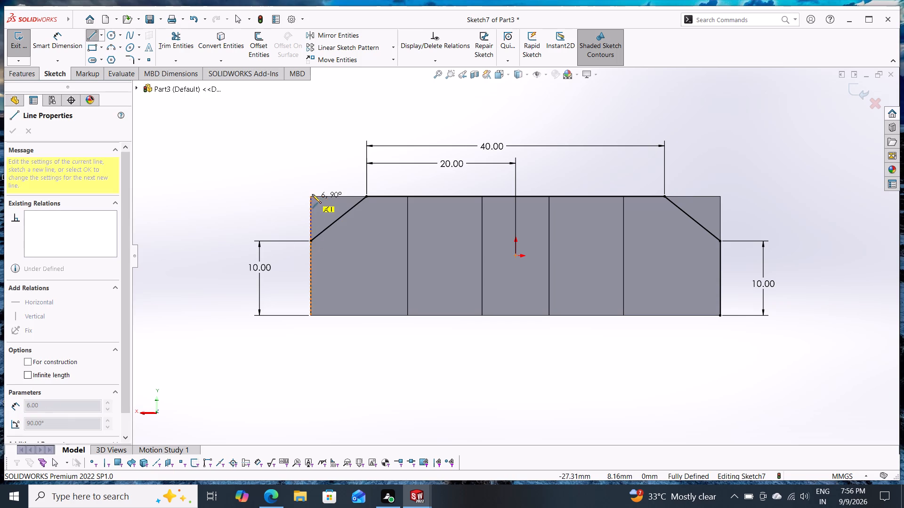
{"action": "left_click", "coordinate": [310, 198]}
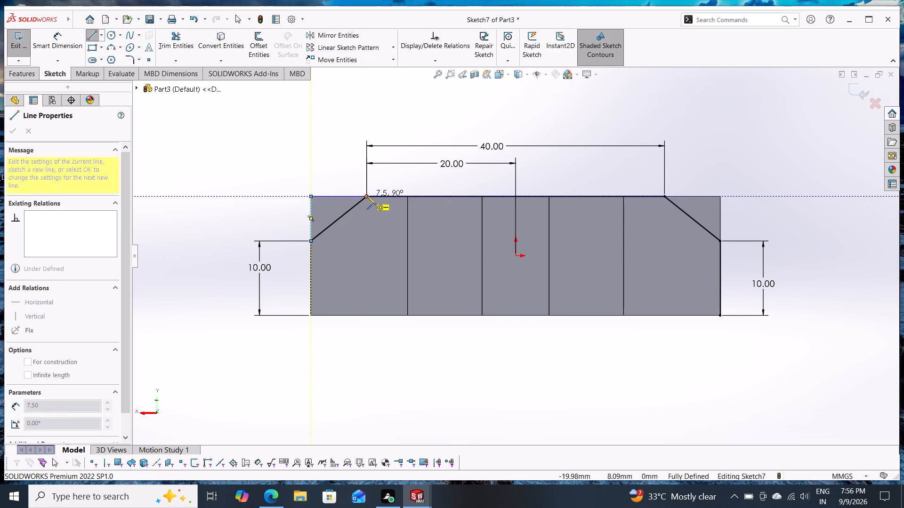
{"action": "left_click", "coordinate": [367, 196]}
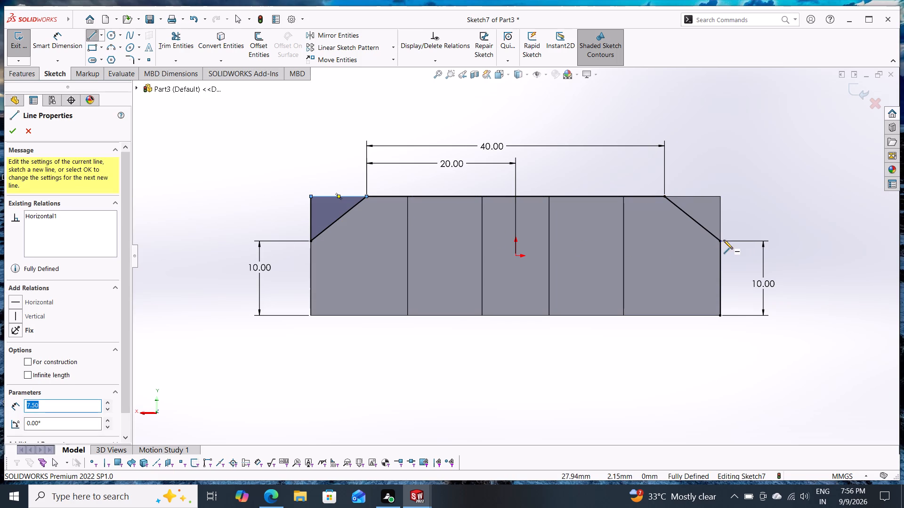
Draw a 6 mm vertical line and a 7.5 mm horizontal line along the block's edges around the top-right corner triangle.
{"action": "left_click", "coordinate": [718, 240]}
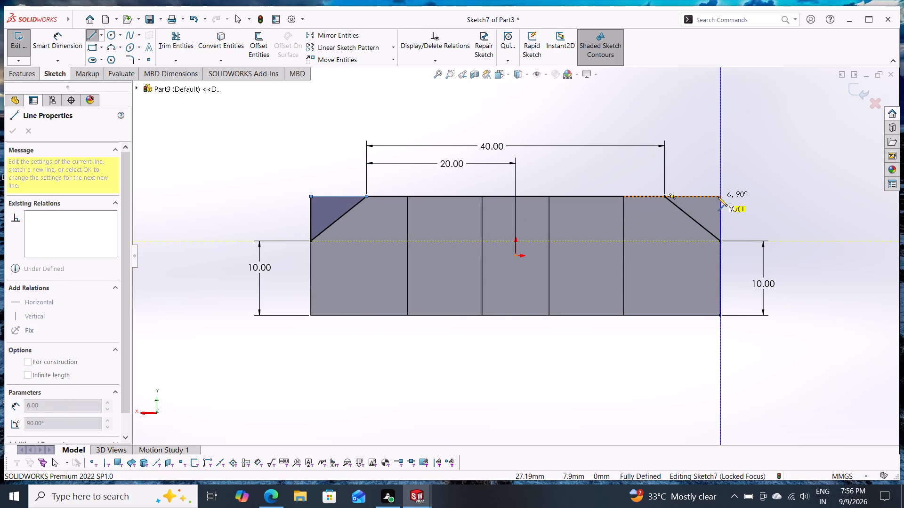
{"action": "left_click", "coordinate": [718, 197]}
{"action": "left_click", "coordinate": [665, 197]}
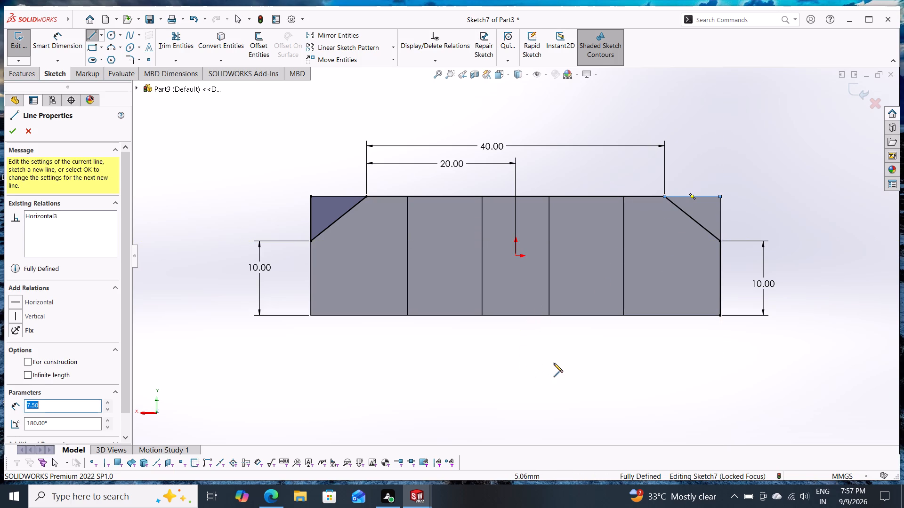
{"action": "key", "text": "Escape"}
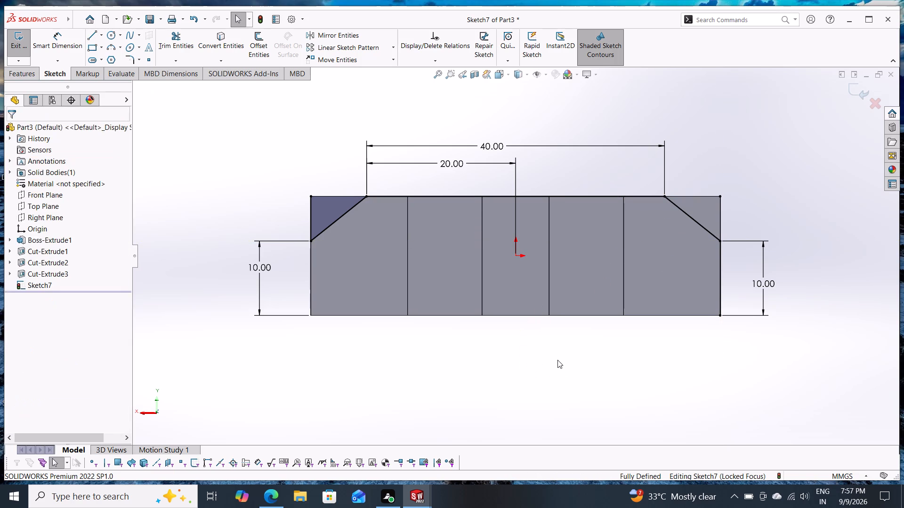
Redraw the top-right corner triangle's 6 mm vertical and 7.5 mm horizontal lines over the block's edges.
{"action": "left_click", "coordinate": [90, 31]}
{"action": "left_click", "coordinate": [722, 240]}
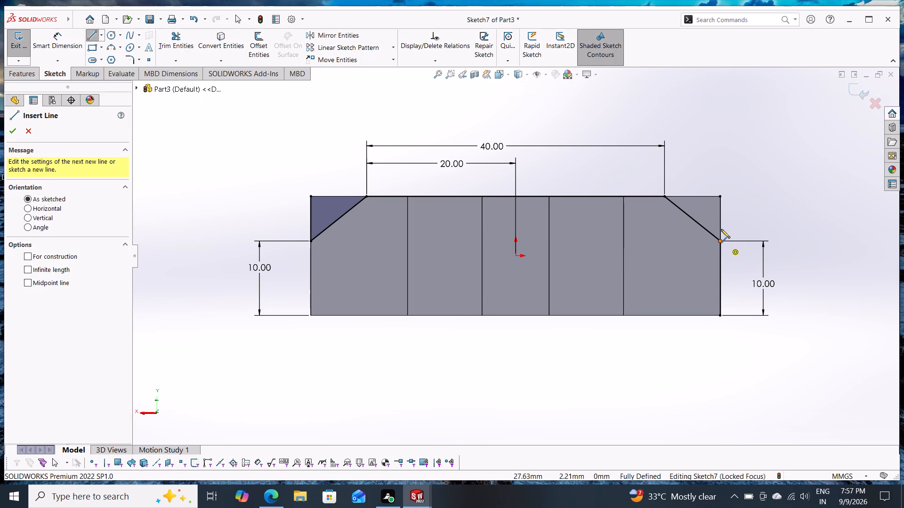
{"action": "left_click", "coordinate": [722, 194]}
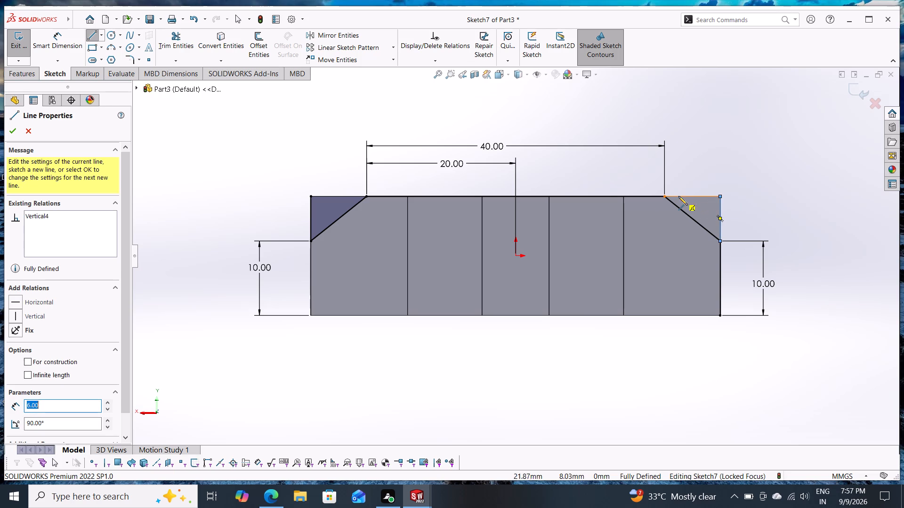
{"action": "left_click", "coordinate": [663, 194]}
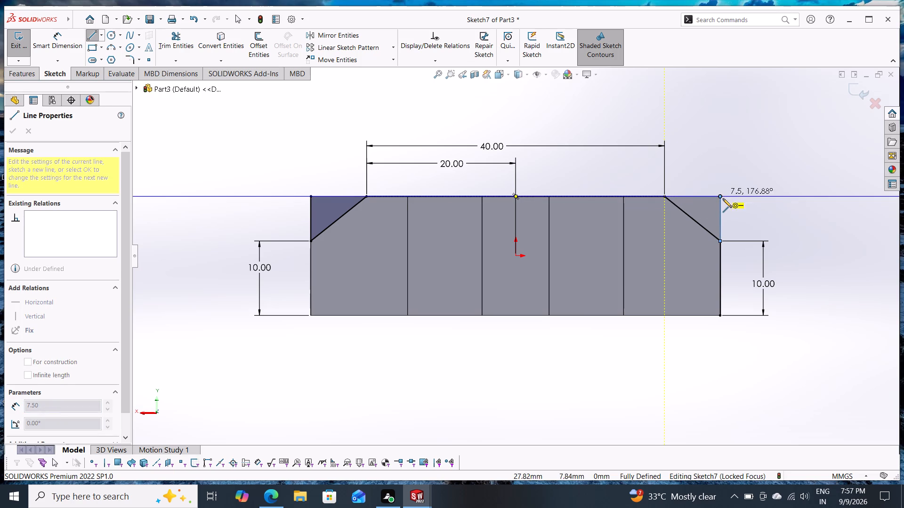
{"action": "left_click", "coordinate": [723, 198]}
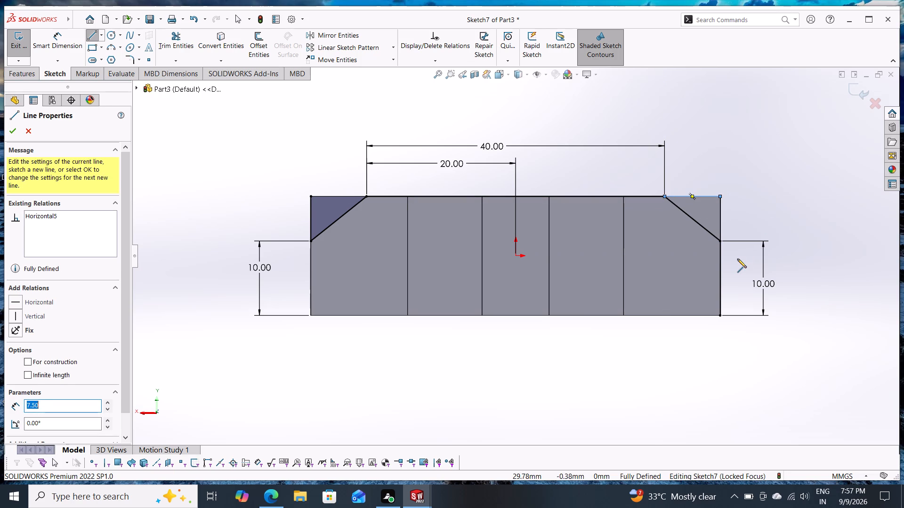
{"action": "key", "text": "Escape"}
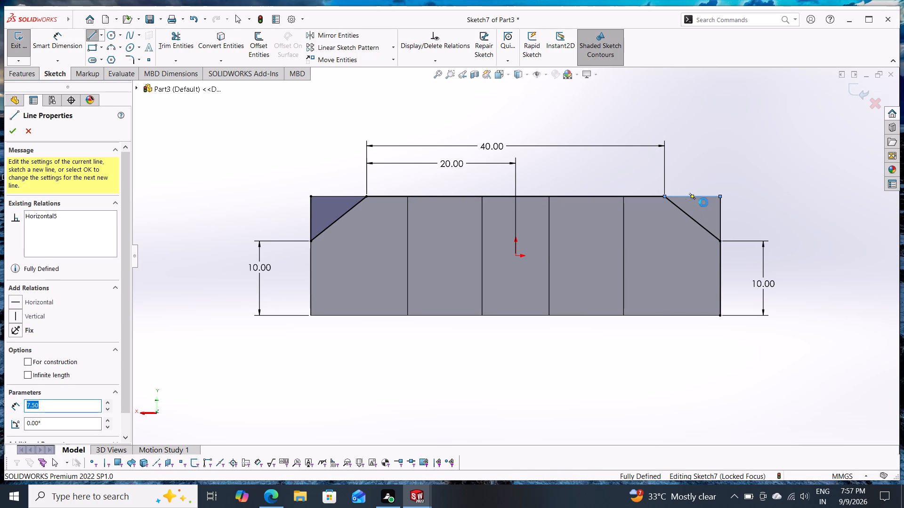
{"action": "key", "text": "Escape"}
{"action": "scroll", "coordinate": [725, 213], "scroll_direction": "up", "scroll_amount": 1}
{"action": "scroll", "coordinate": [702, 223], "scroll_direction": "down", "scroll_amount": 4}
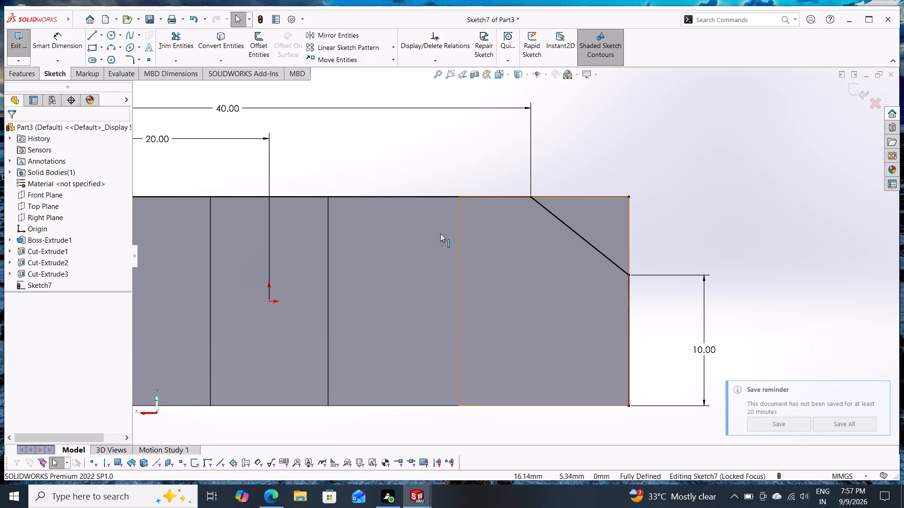
Draw connected lines around the top-right corner triangle: about 8.3 mm horizontal, 6 mm vertical, and about 0.8 mm back to the diagonal's lower end.
{"action": "left_click", "coordinate": [93, 37]}
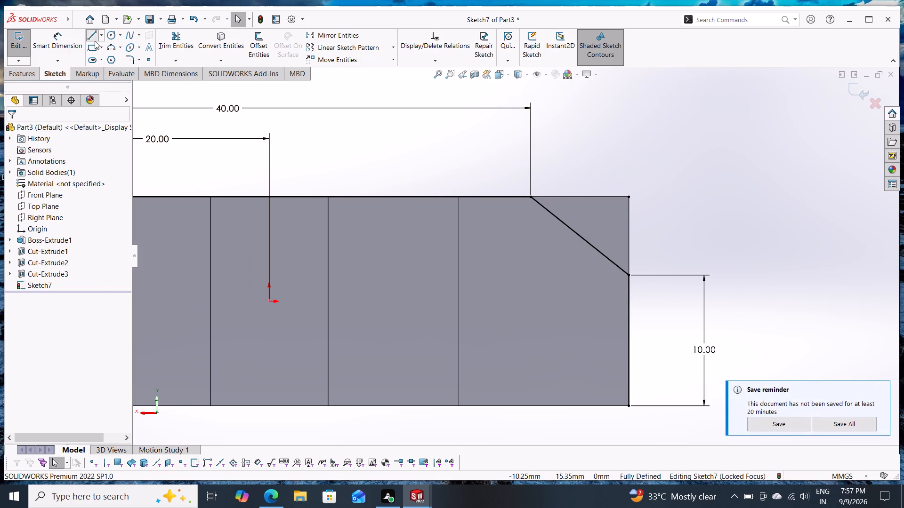
{"action": "left_click", "coordinate": [532, 197]}
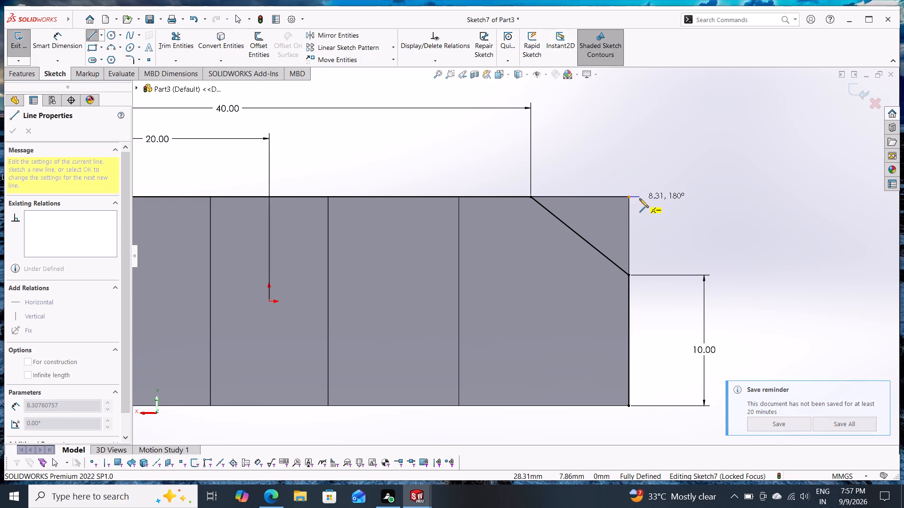
{"action": "left_click", "coordinate": [639, 198]}
{"action": "left_click", "coordinate": [638, 276]}
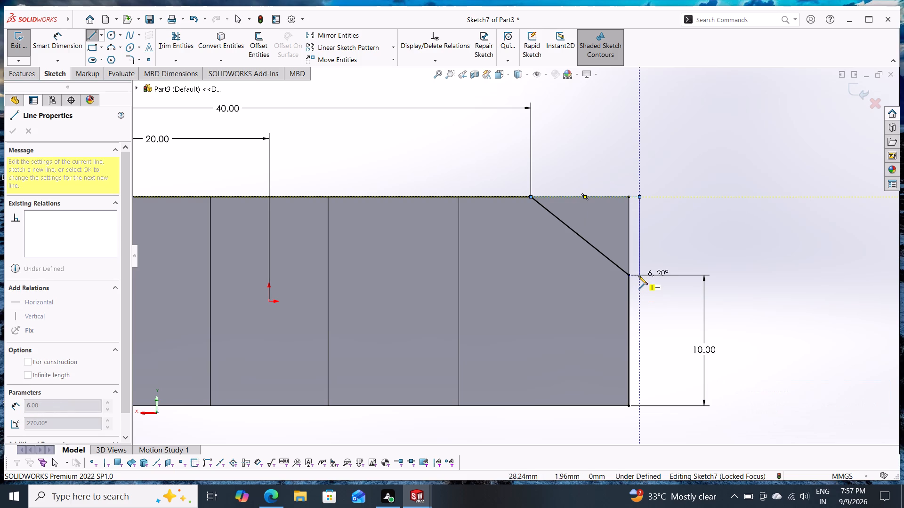
{"action": "left_click", "coordinate": [631, 275]}
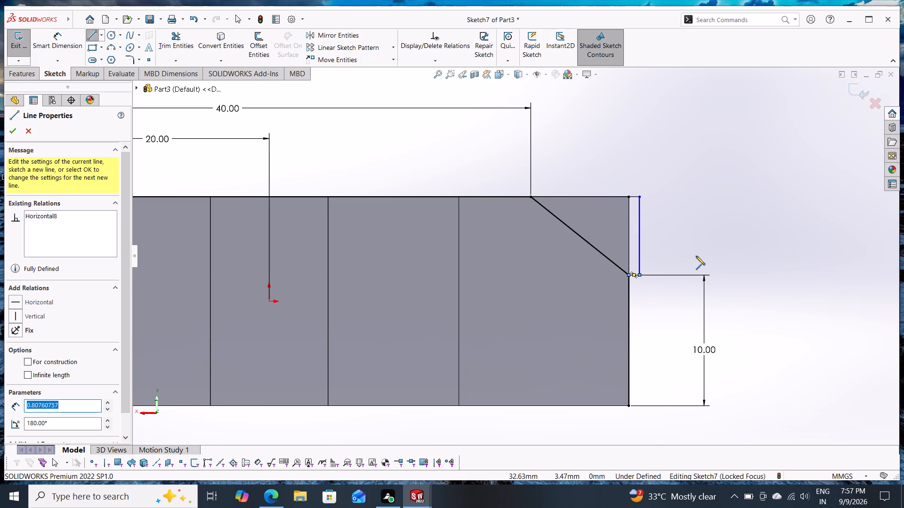
{"action": "key", "text": "Escape"}
{"action": "key", "text": "Escape"}
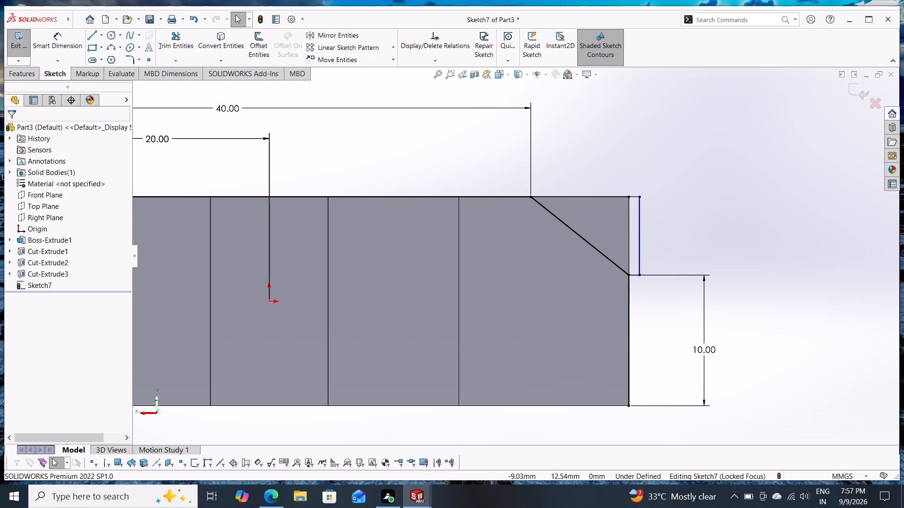
Extrude-cut both upper corner triangles of the sketch with Through All - Both.
{"action": "left_click", "coordinate": [15, 71]}
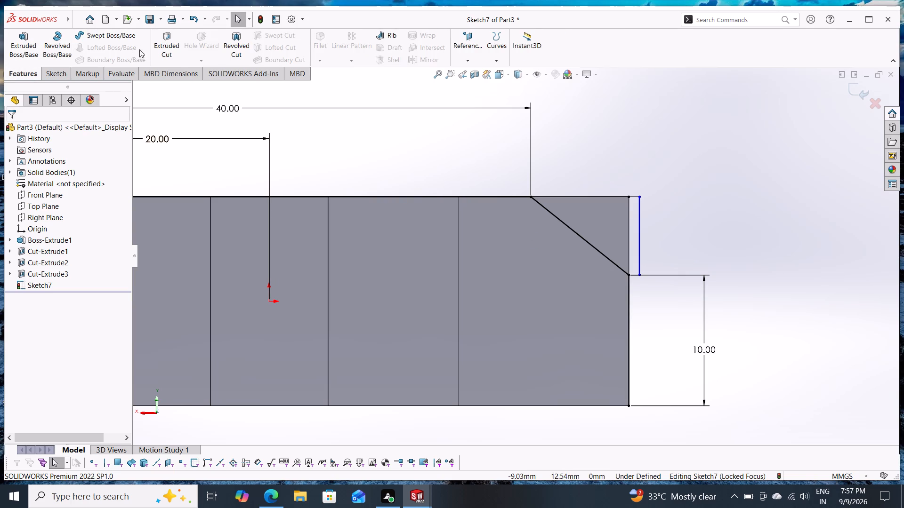
{"action": "left_click", "coordinate": [164, 41]}
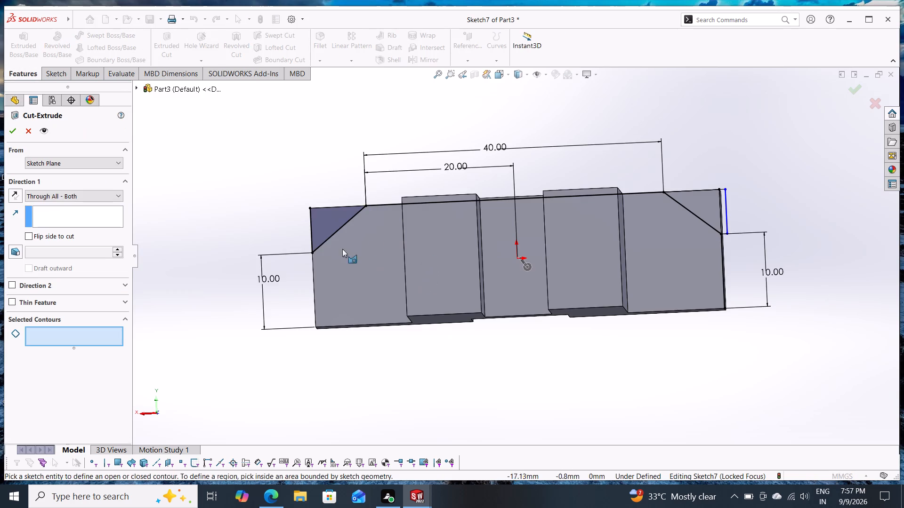
{"action": "left_click", "coordinate": [323, 216]}
{"action": "middle_click_drag", "start_coordinate": [691, 151], "coordinate": [691, 180]}
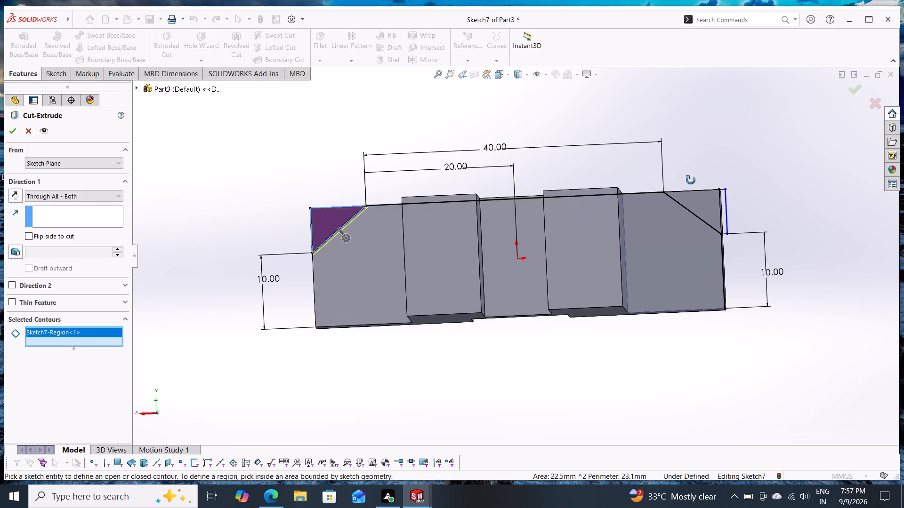
{"action": "middle_click_drag", "start_coordinate": [691, 180], "coordinate": [691, 198]}
{"action": "scroll", "coordinate": [691, 198], "scroll_direction": "down", "scroll_amount": 1}
{"action": "left_click", "coordinate": [701, 187]}
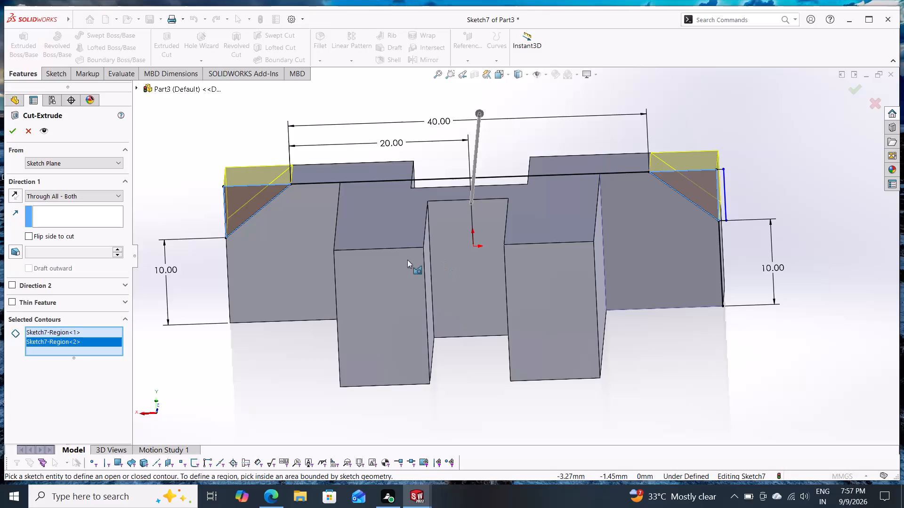
{"action": "left_click", "coordinate": [11, 131]}
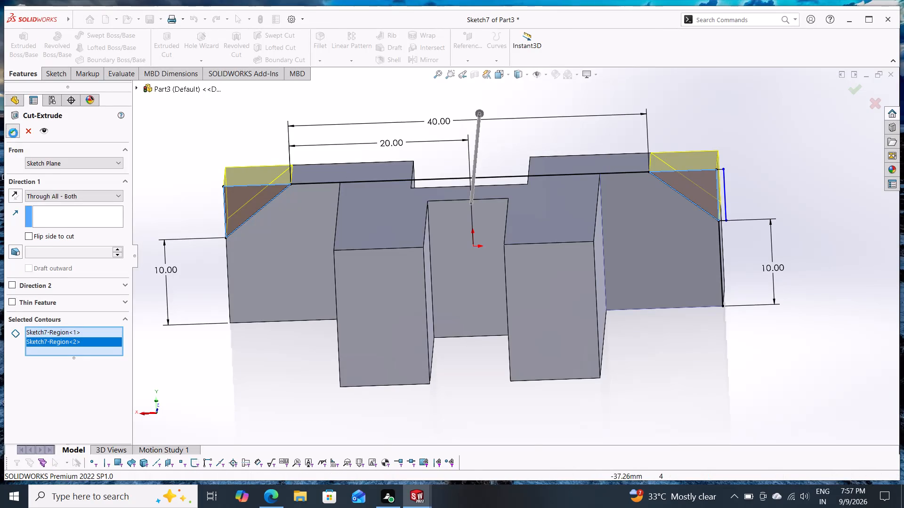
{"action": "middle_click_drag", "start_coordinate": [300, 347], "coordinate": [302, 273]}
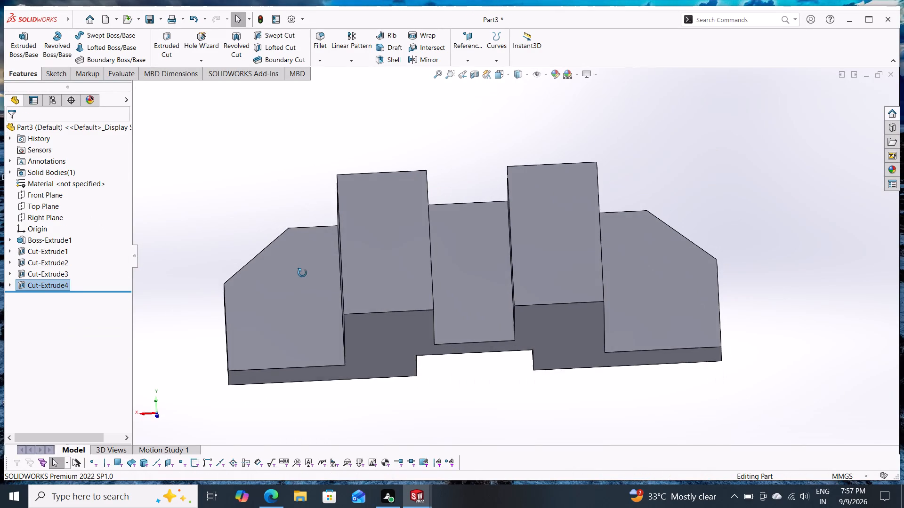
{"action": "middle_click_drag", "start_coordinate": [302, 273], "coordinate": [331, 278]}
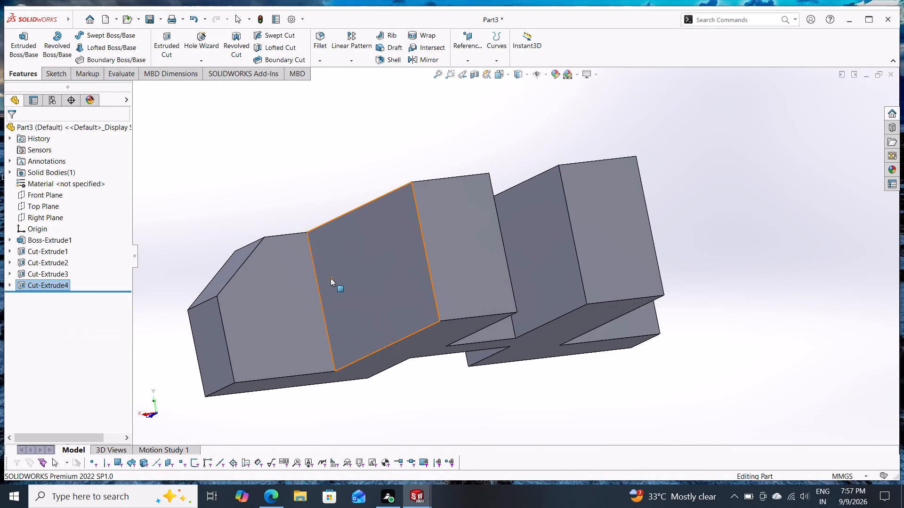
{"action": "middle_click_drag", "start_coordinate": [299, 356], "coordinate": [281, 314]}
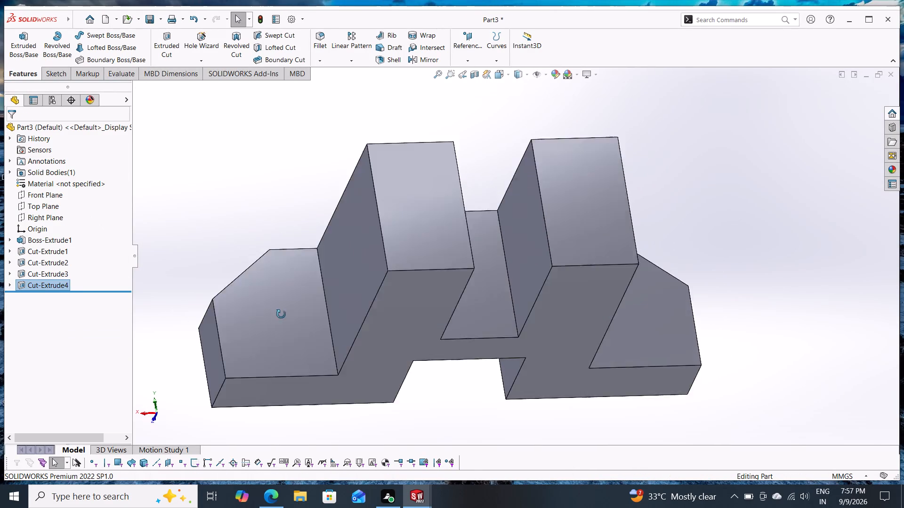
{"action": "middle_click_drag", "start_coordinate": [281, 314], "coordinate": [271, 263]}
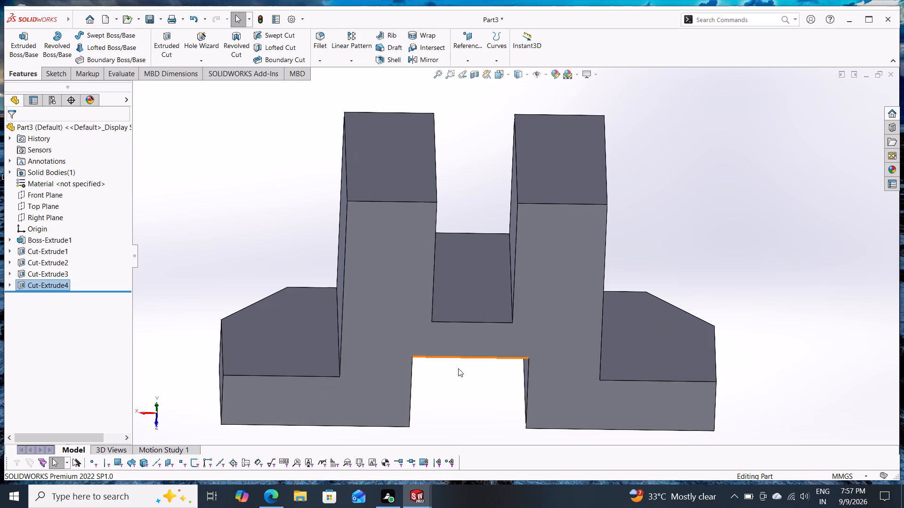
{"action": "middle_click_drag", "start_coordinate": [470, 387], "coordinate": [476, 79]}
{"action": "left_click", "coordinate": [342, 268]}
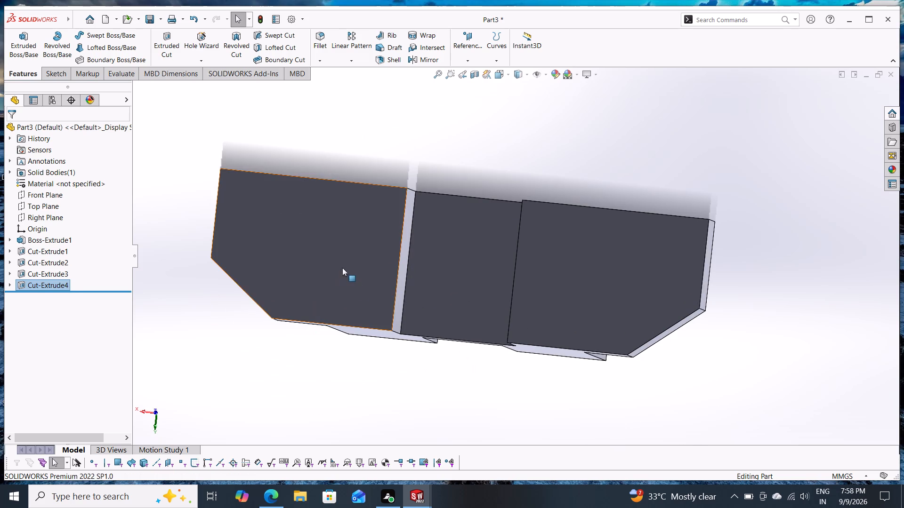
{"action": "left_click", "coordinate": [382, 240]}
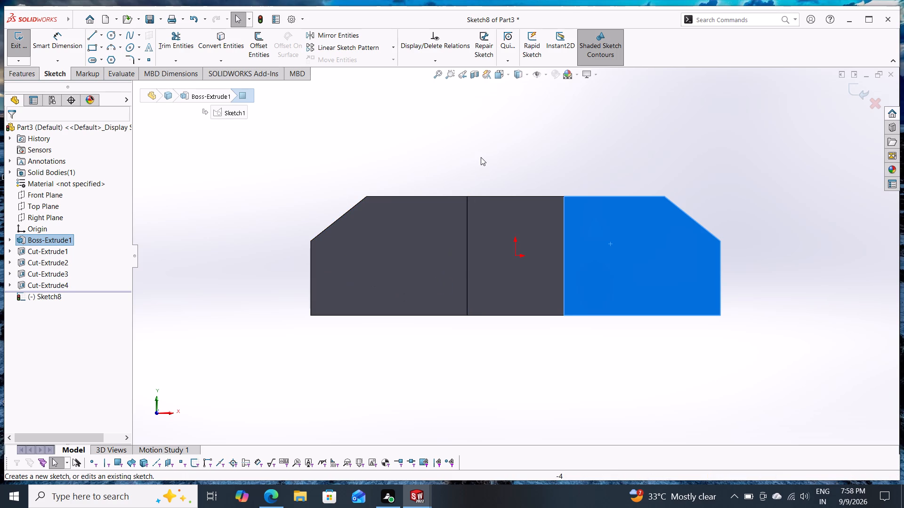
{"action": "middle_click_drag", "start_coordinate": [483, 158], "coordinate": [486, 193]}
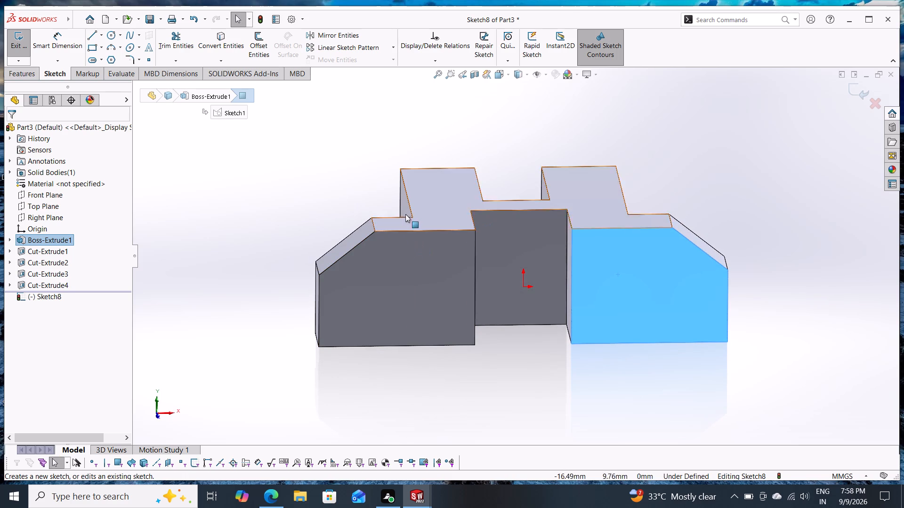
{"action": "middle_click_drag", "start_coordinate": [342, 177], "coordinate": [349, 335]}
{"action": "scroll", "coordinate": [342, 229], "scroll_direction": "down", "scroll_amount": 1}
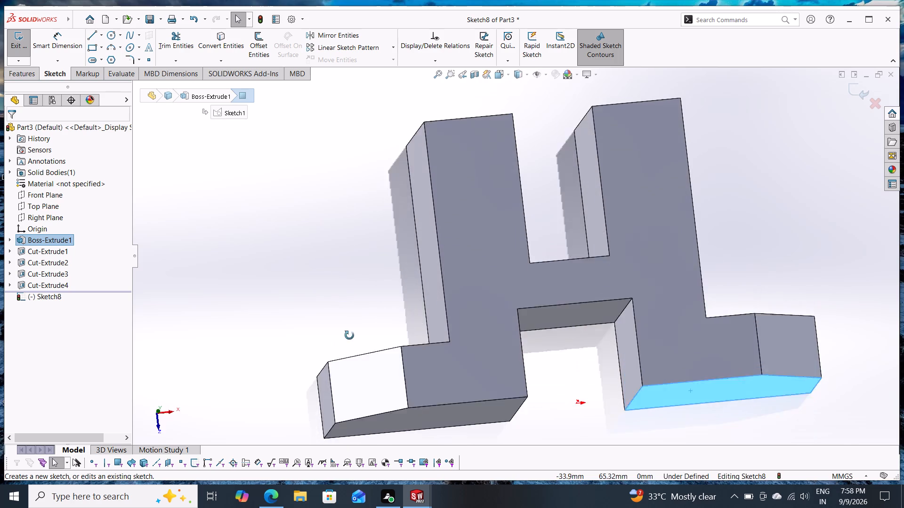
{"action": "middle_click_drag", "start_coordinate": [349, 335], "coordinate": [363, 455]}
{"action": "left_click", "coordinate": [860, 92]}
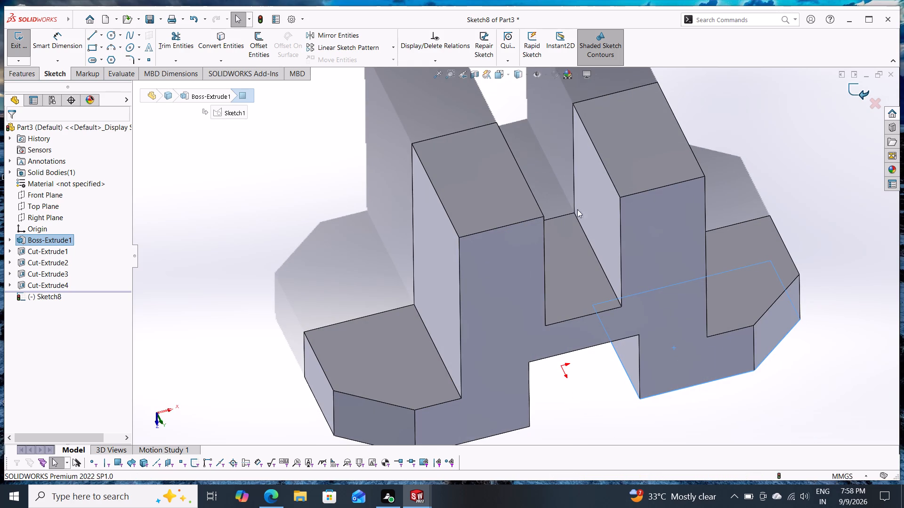
Start a sketch on the side arm's stepped face and draw a horizontal line about 30 mm long from the origin past the block's outer edge.
{"action": "left_click", "coordinate": [390, 340]}
{"action": "left_click", "coordinate": [431, 311]}
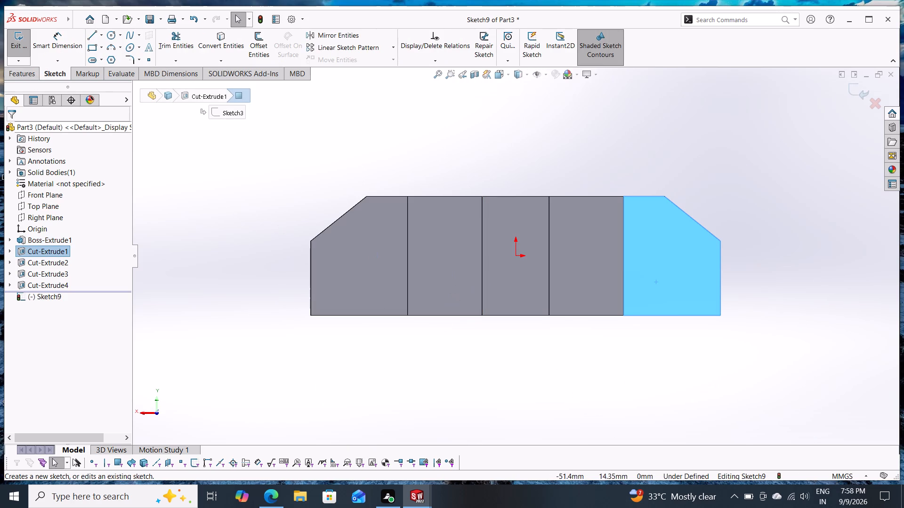
{"action": "left_click", "coordinate": [90, 34]}
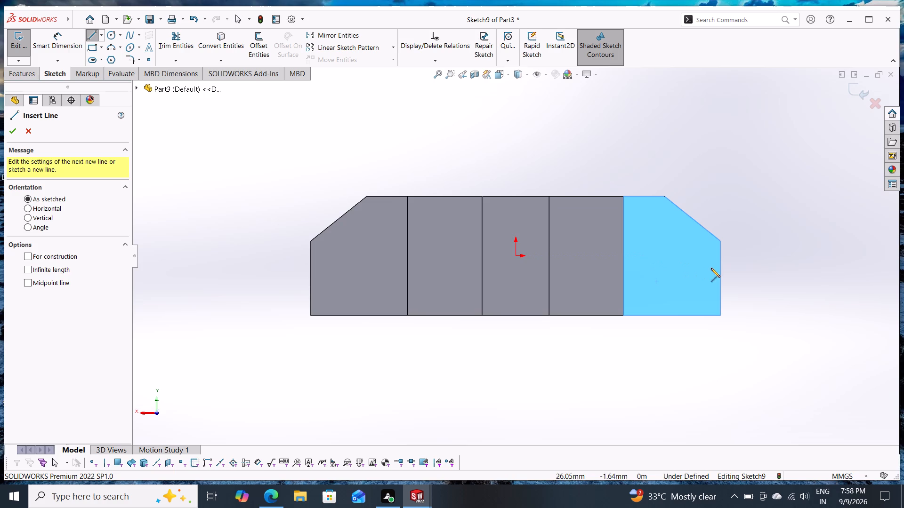
{"action": "left_click", "coordinate": [516, 257]}
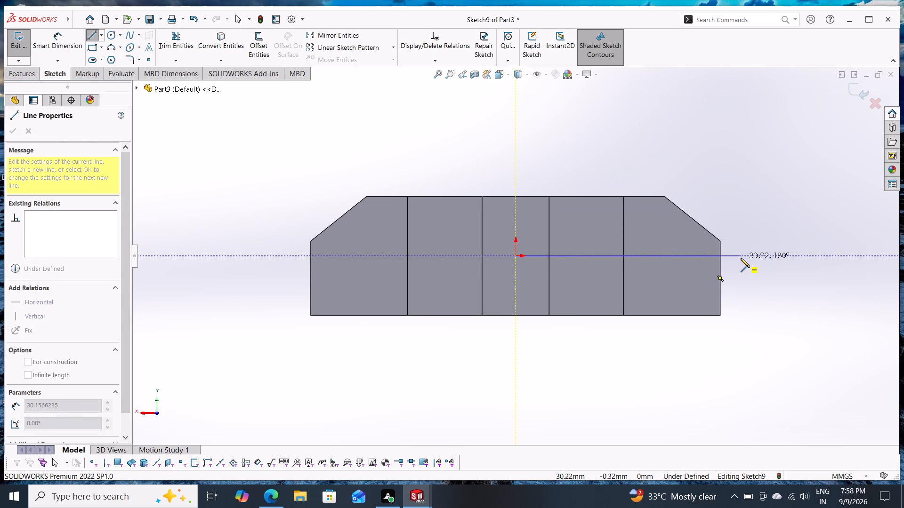
{"action": "left_click", "coordinate": [741, 258]}
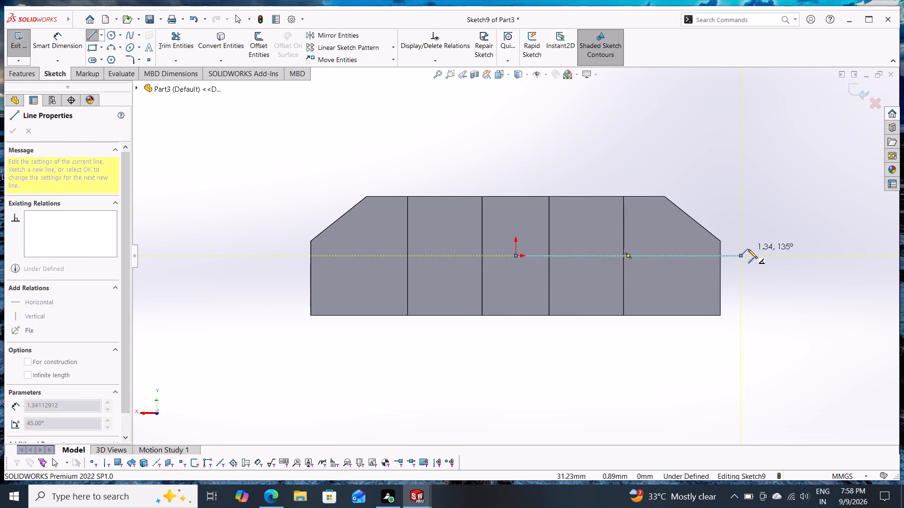
{"action": "key", "text": "Escape"}
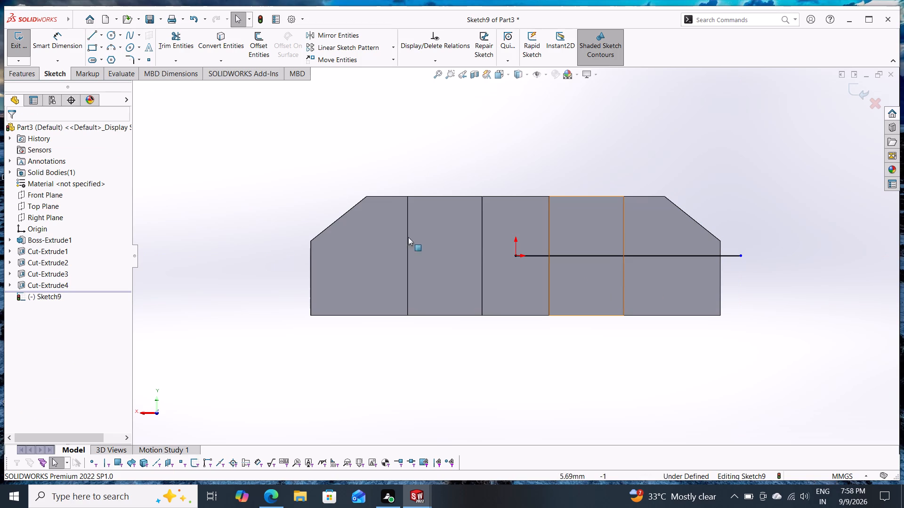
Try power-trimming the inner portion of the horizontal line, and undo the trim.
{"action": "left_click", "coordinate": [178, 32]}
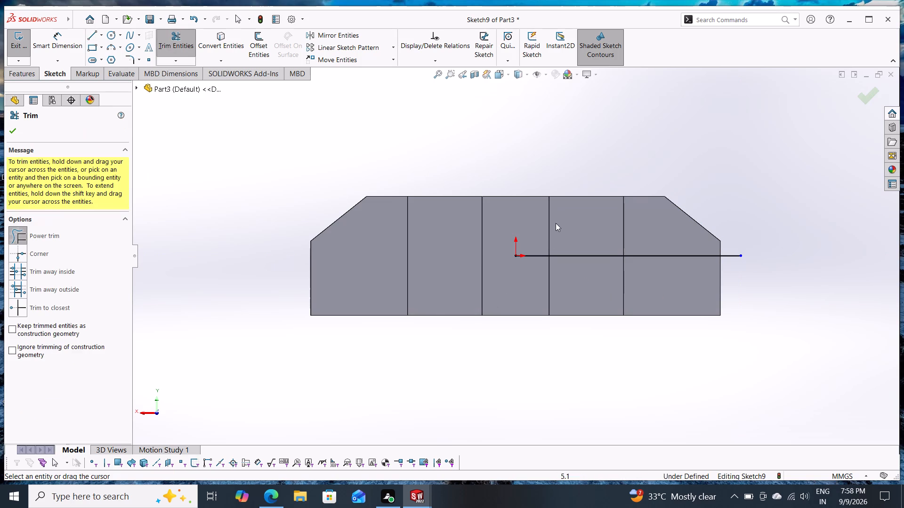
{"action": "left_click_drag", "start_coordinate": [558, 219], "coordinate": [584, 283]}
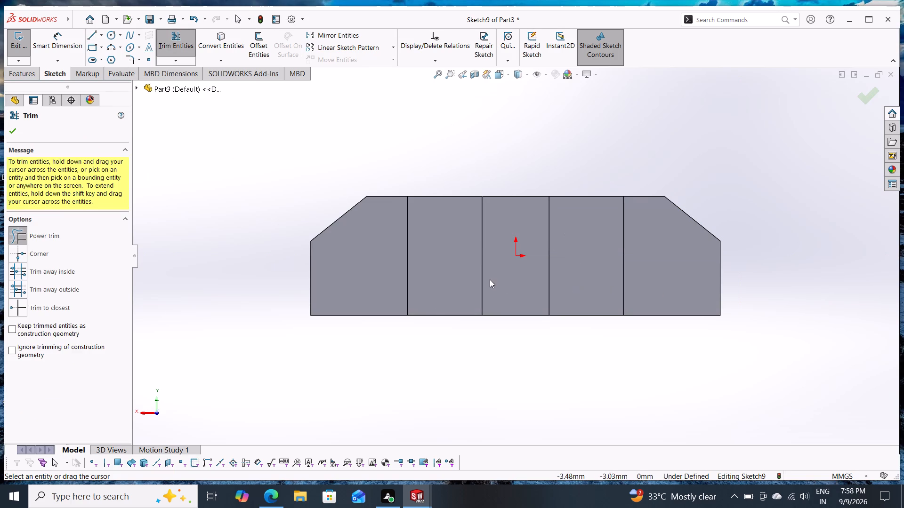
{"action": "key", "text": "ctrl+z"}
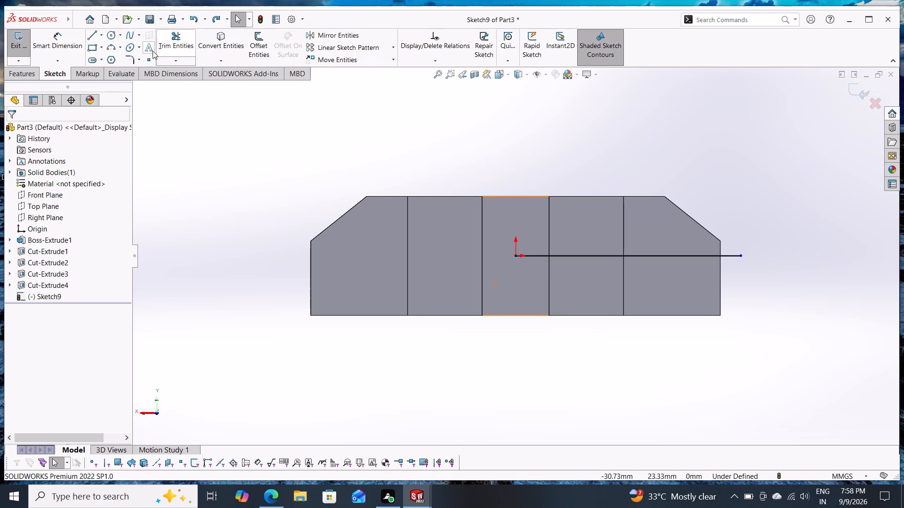
Convert the stepped face's inner vertical edge into a sketch line and trim the horizontal line between the origin and that edge.
{"action": "left_click", "coordinate": [225, 40]}
{"action": "left_click", "coordinate": [623, 229]}
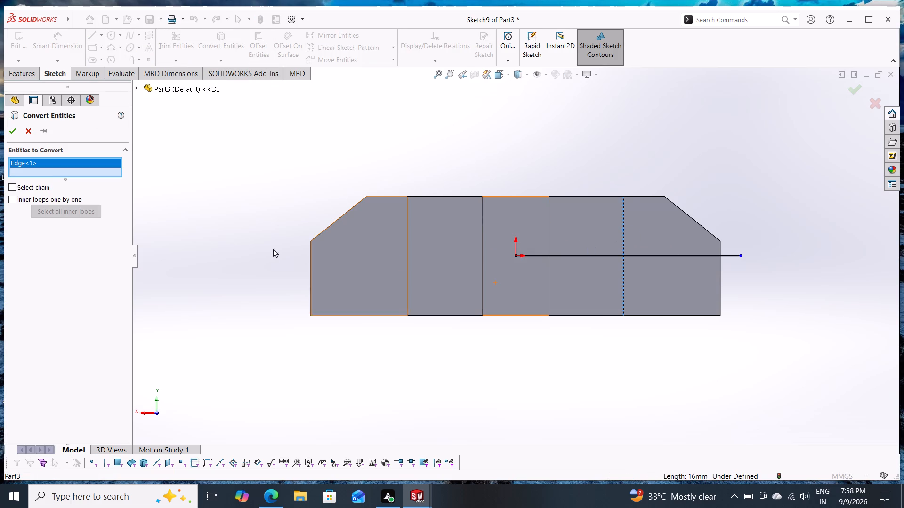
{"action": "left_click", "coordinate": [11, 132]}
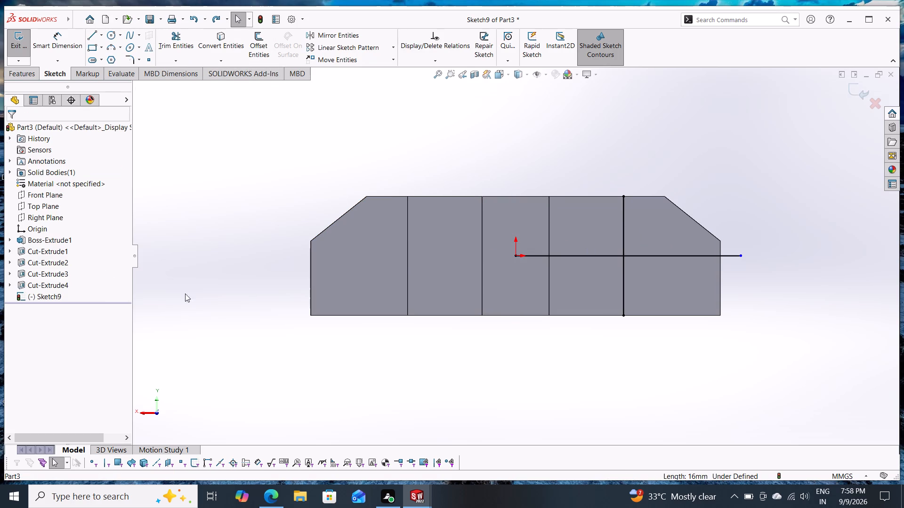
{"action": "left_click", "coordinate": [177, 47]}
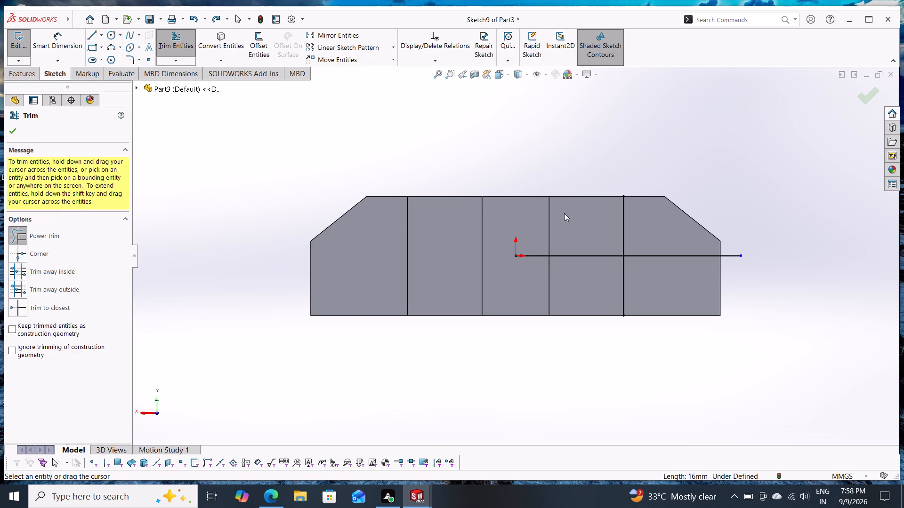
{"action": "left_click_drag", "start_coordinate": [564, 213], "coordinate": [570, 291]}
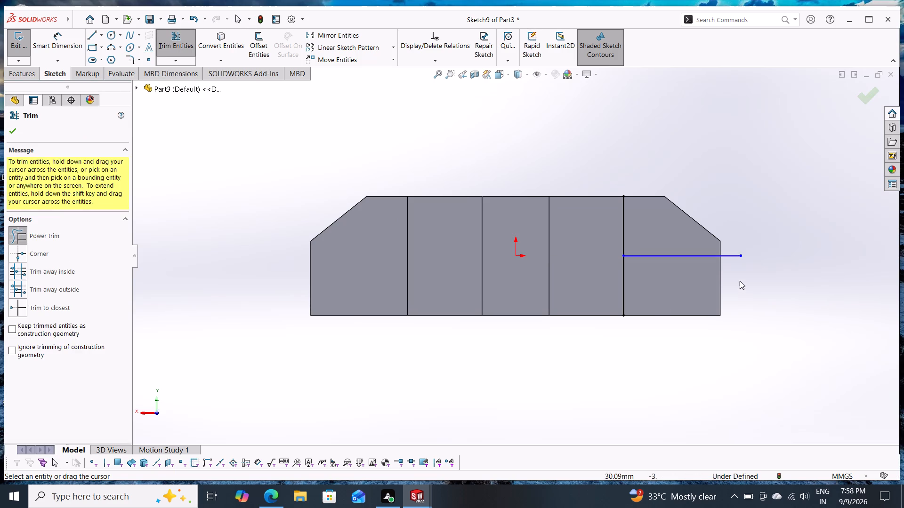
{"action": "key", "text": "Escape"}
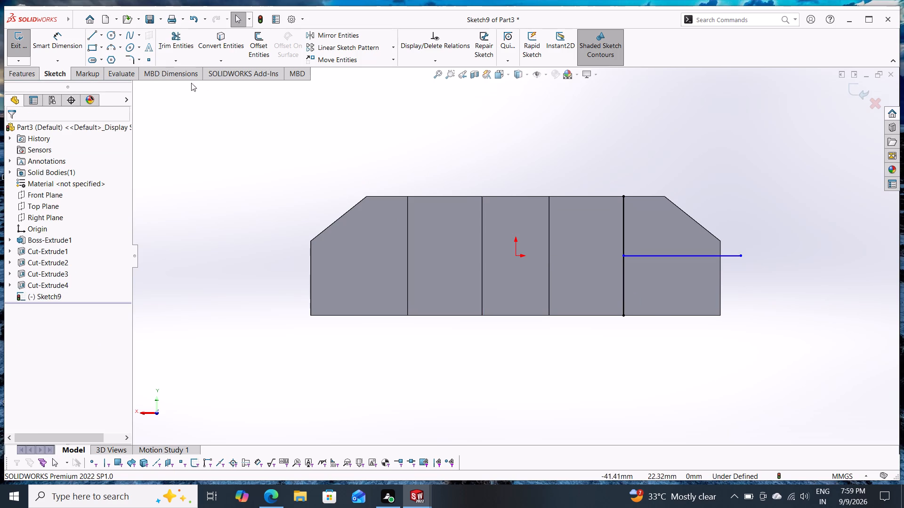
Convert the stepped face's outer vertical edge into a sketch line.
{"action": "left_click", "coordinate": [220, 44]}
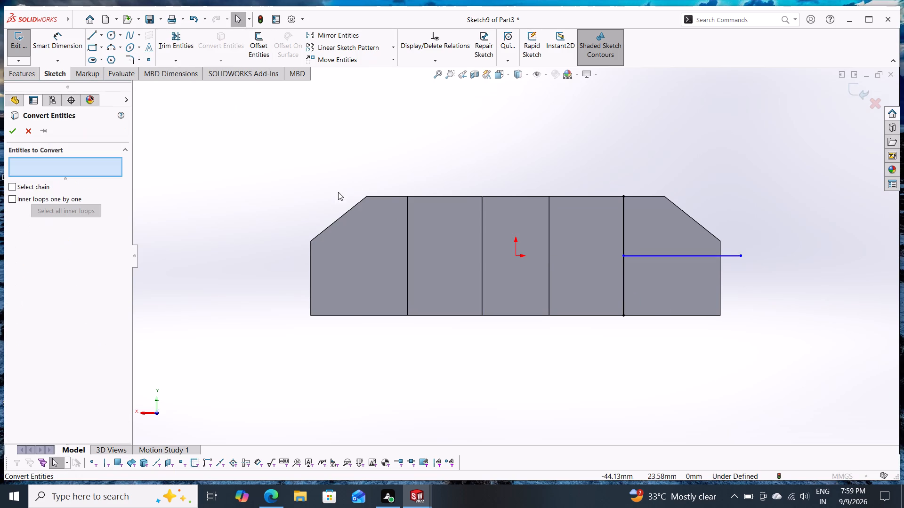
{"action": "left_click", "coordinate": [721, 279]}
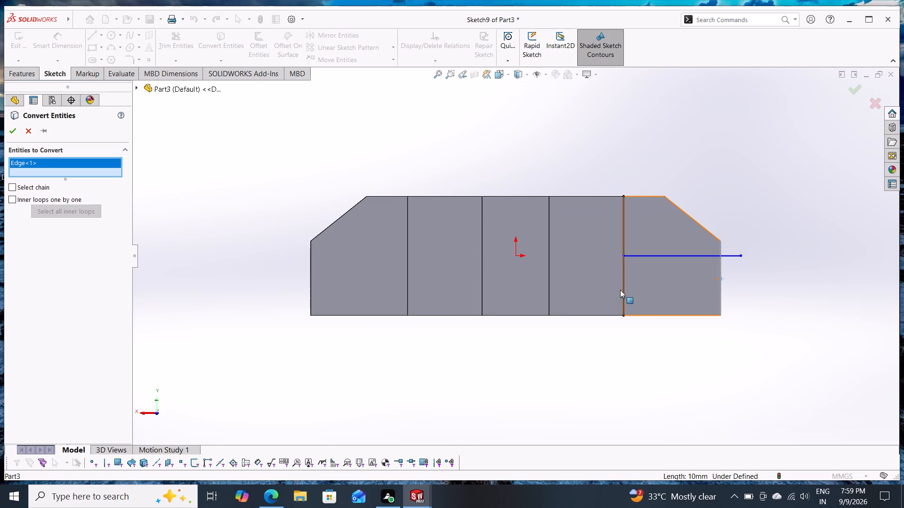
{"action": "left_click", "coordinate": [13, 131]}
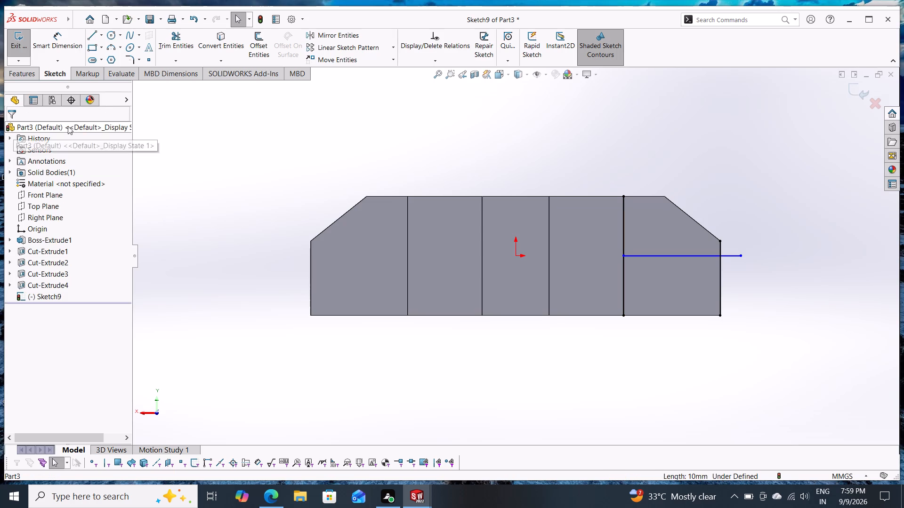
Trim the overhang of the horizontal line beyond the stepped face's outer edge.
{"action": "left_click", "coordinate": [175, 47]}
{"action": "left_click_drag", "start_coordinate": [737, 282], "coordinate": [730, 237]}
{"action": "key", "text": "Escape"}
{"action": "key", "text": "Escape"}
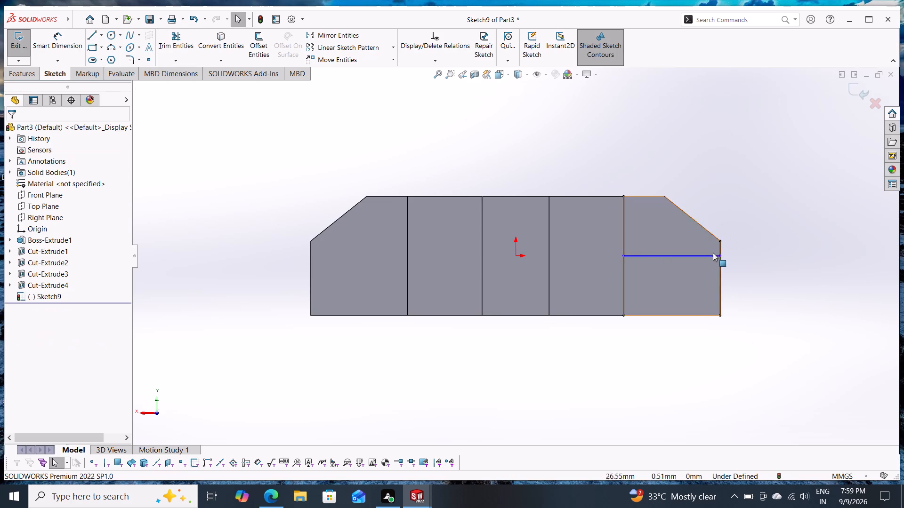
Draw a circle centred on the horizontal line's midpoint and dimension its diameter to 7 mm.
{"action": "left_click", "coordinate": [113, 40]}
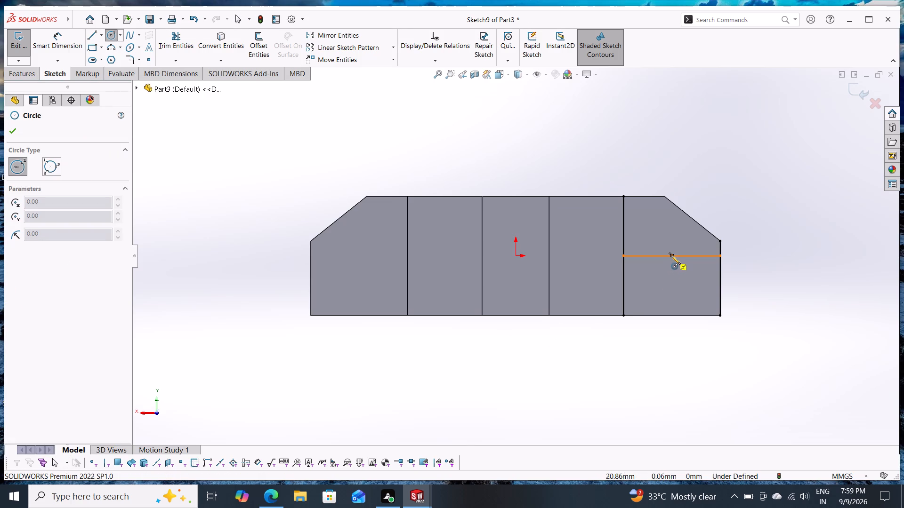
{"action": "left_click", "coordinate": [671, 255]}
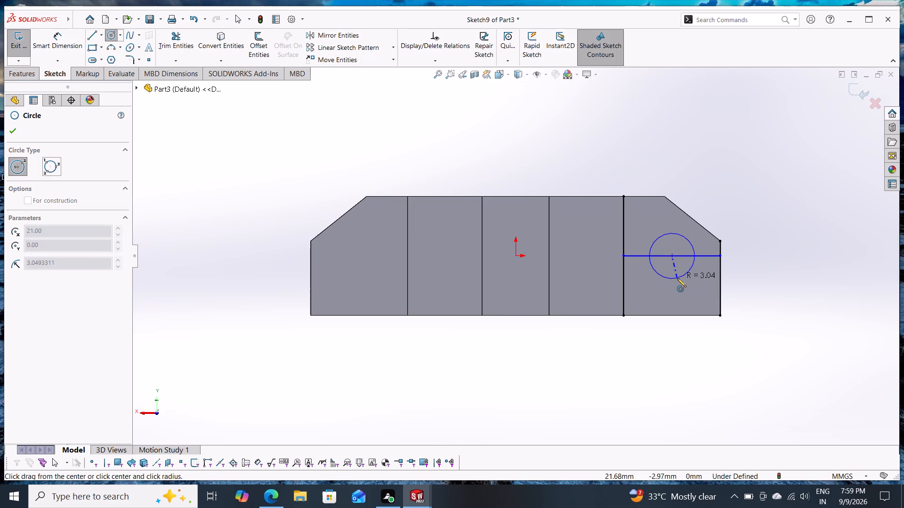
{"action": "left_click", "coordinate": [677, 278]}
{"action": "left_click", "coordinate": [55, 41]}
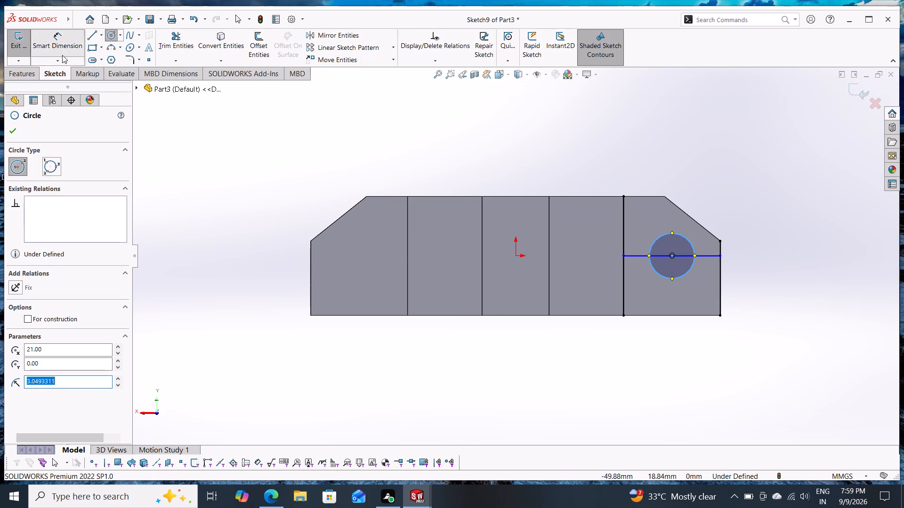
{"action": "left_click_drag", "start_coordinate": [686, 236], "coordinate": [687, 226]}
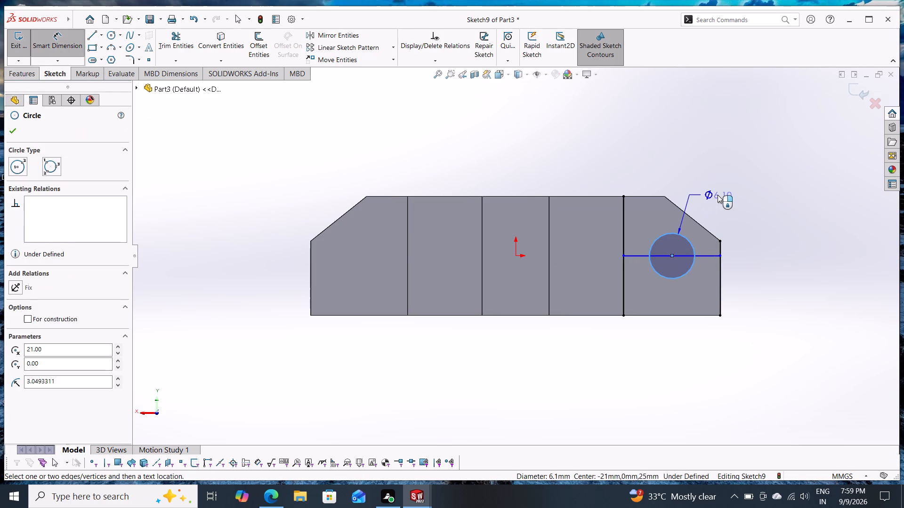
{"action": "left_click", "coordinate": [718, 195]}
{"action": "key", "text": "7"}
{"action": "key", "text": "Return"}
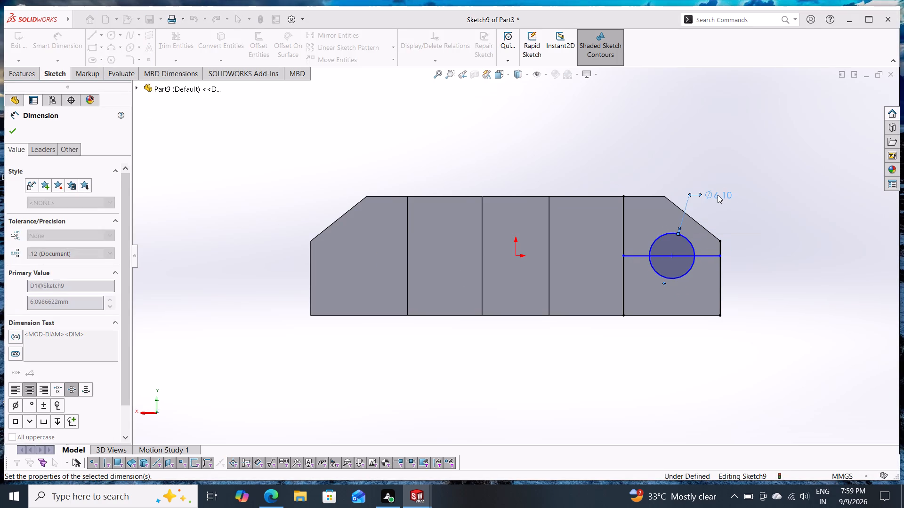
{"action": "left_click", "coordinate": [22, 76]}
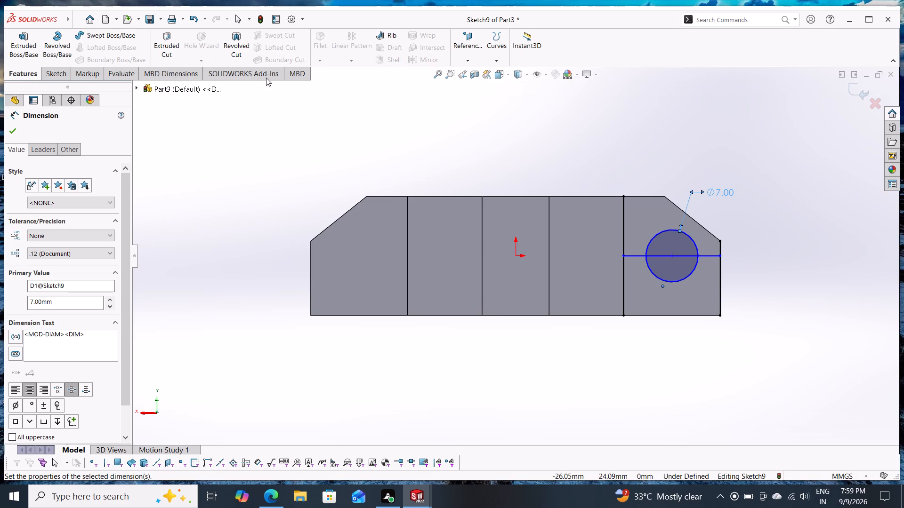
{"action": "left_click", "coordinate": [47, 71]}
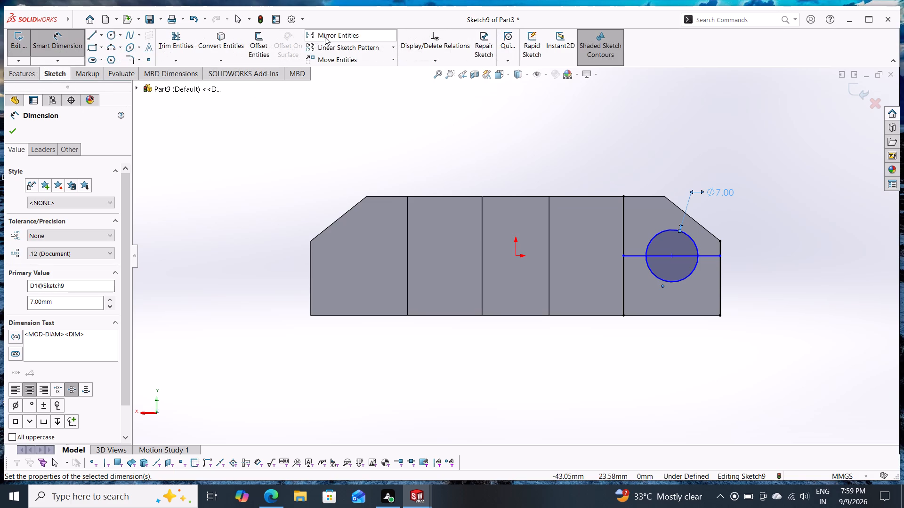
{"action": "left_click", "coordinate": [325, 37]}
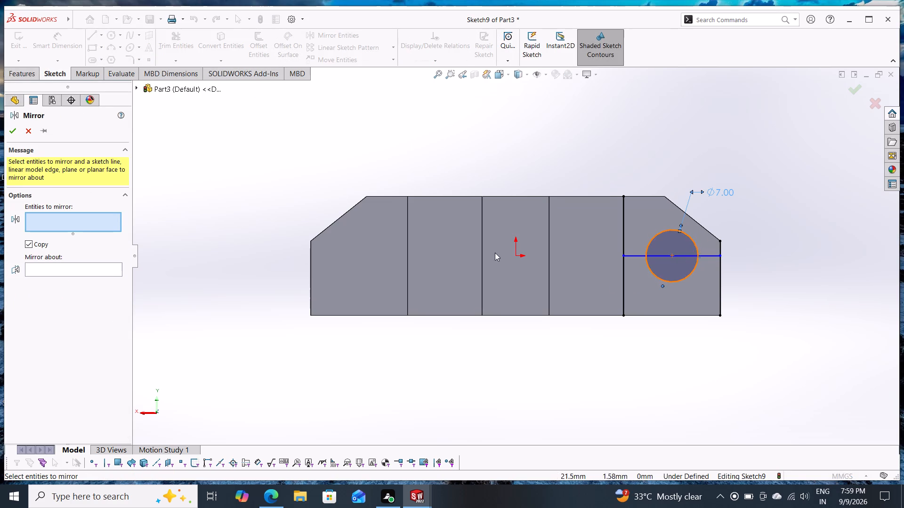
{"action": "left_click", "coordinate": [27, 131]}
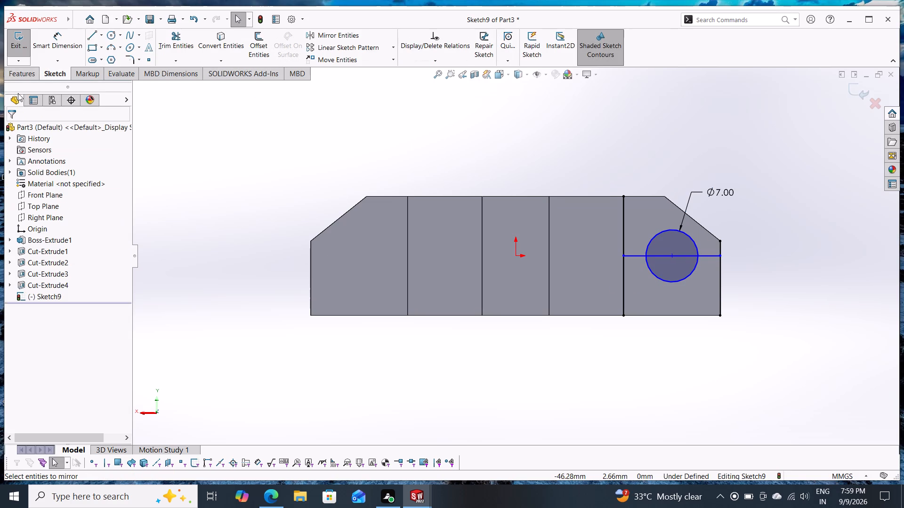
Draw a vertical centerline about 15 mm long from the origin down past the block's lower edge.
{"action": "left_click", "coordinate": [101, 36]}
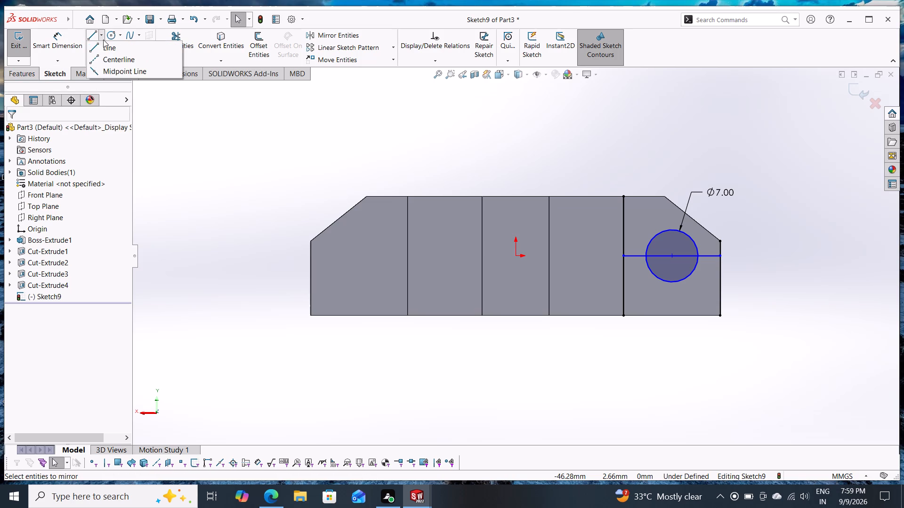
{"action": "left_click", "coordinate": [105, 56]}
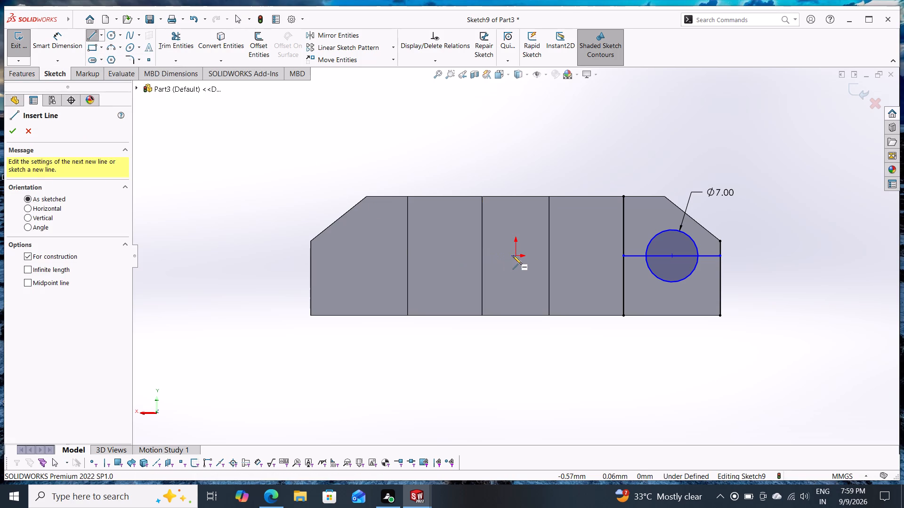
{"action": "left_click", "coordinate": [516, 255]}
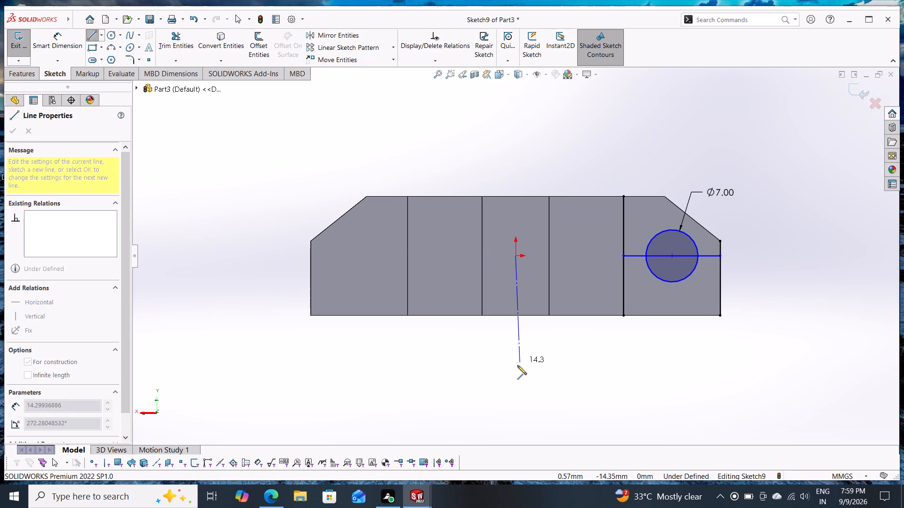
{"action": "left_click", "coordinate": [517, 368]}
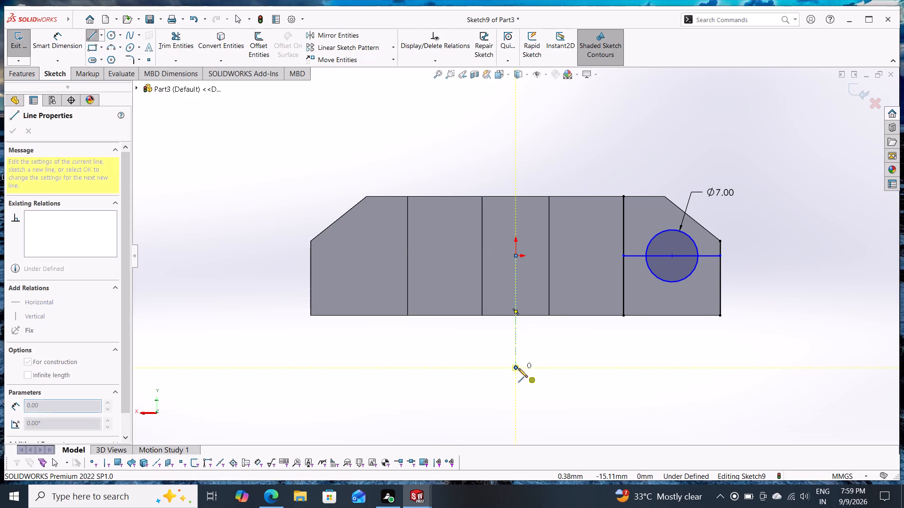
{"action": "key", "text": "Escape"}
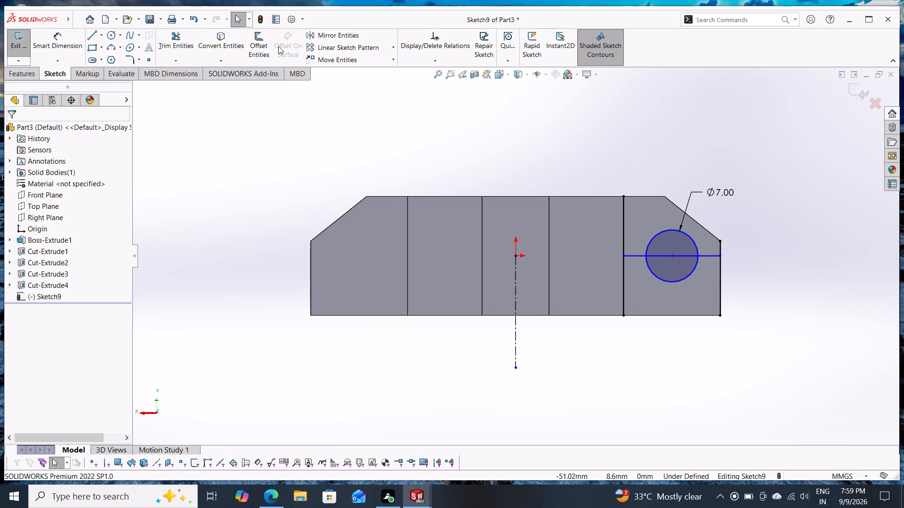
Mirror the 7 mm circle about the vertical centerline onto the opposite stepped face.
{"action": "left_click", "coordinate": [325, 35]}
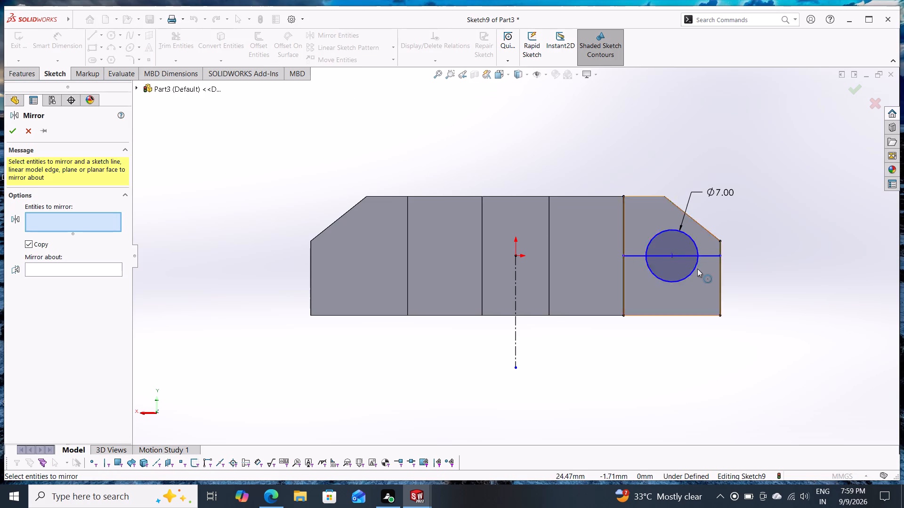
{"action": "left_click", "coordinate": [695, 267]}
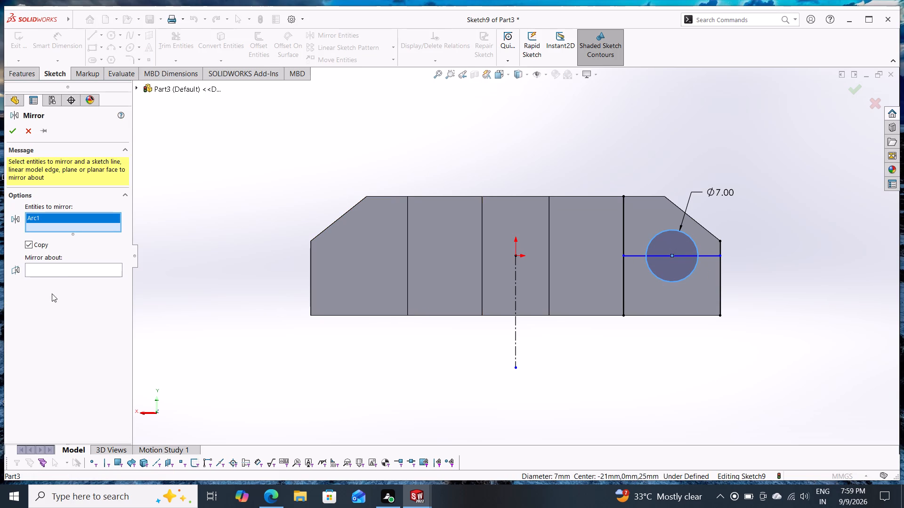
{"action": "left_click", "coordinate": [54, 270]}
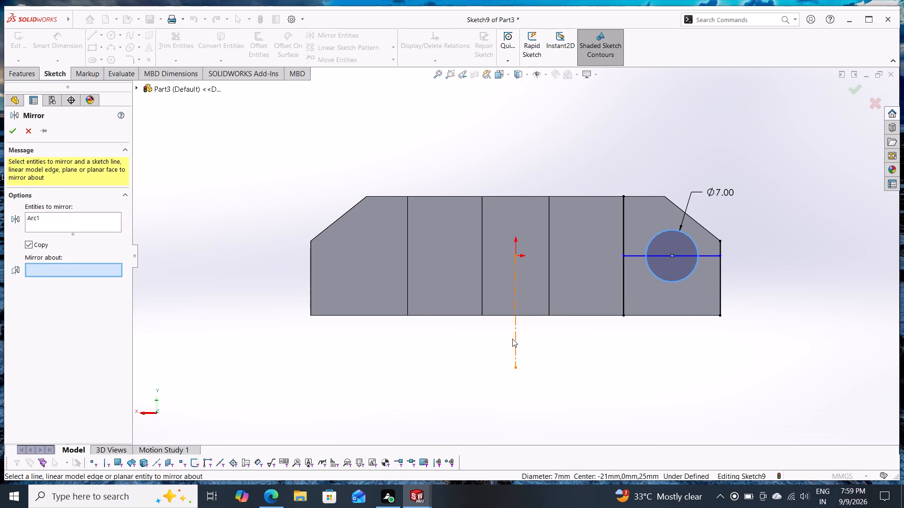
{"action": "left_click", "coordinate": [515, 339]}
{"action": "left_click", "coordinate": [14, 133]}
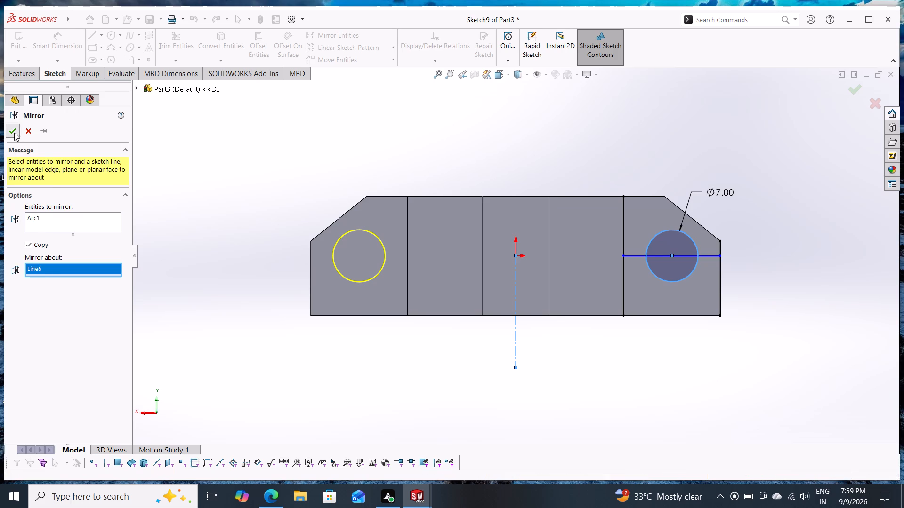
Cut-extrude both 7 mm circles Through All - Both, selecting both halves of the split circle and the whole mirrored circle.
{"action": "left_click", "coordinate": [8, 80]}
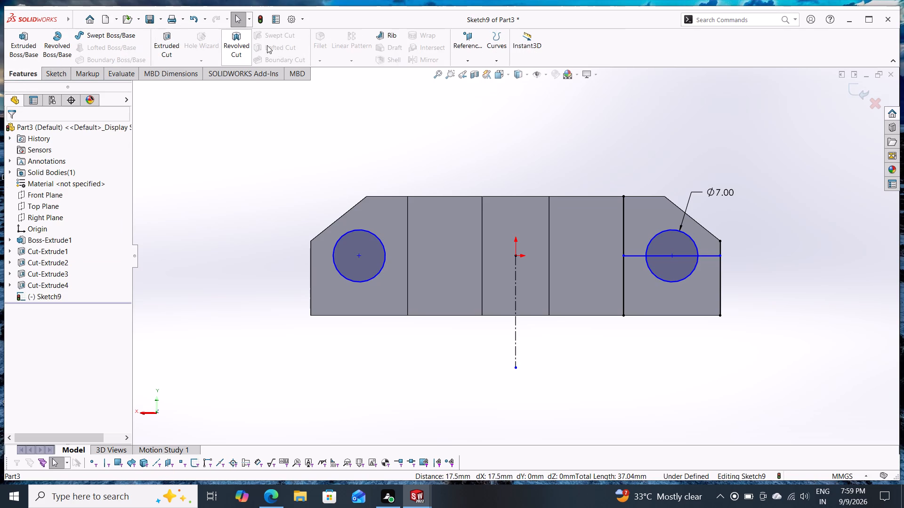
{"action": "left_click", "coordinate": [168, 43]}
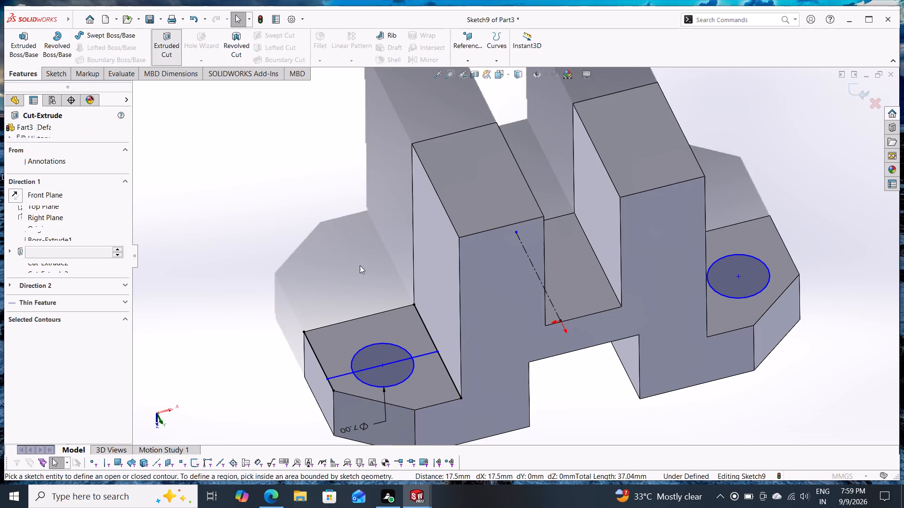
{"action": "left_click", "coordinate": [383, 373]}
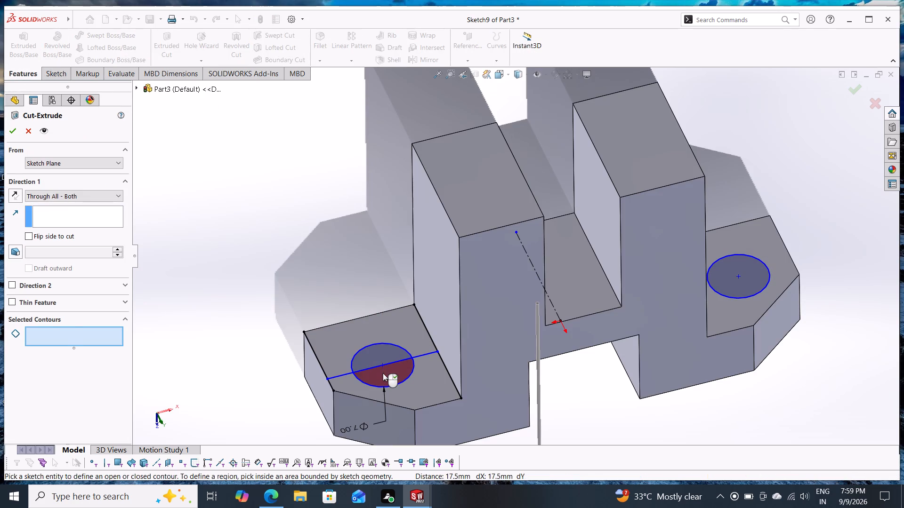
{"action": "left_click", "coordinate": [380, 352]}
{"action": "left_click", "coordinate": [736, 273]}
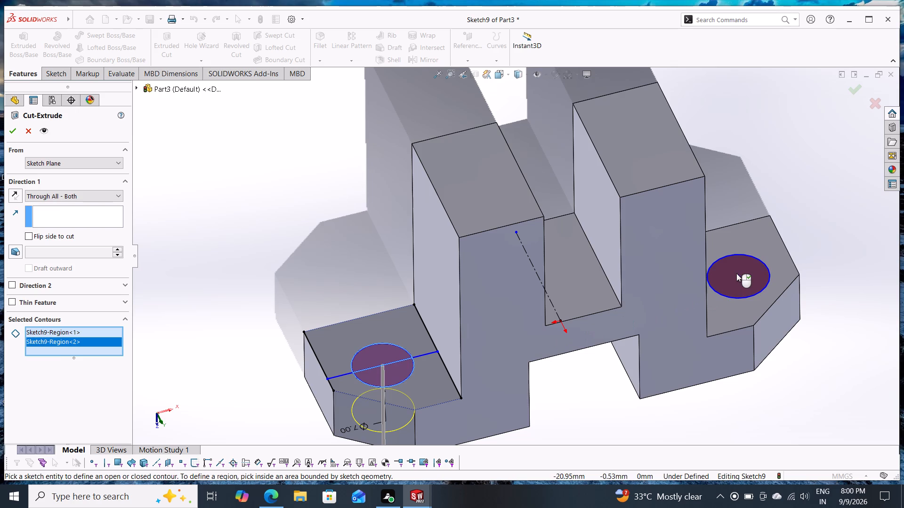
{"action": "left_click", "coordinate": [12, 132]}
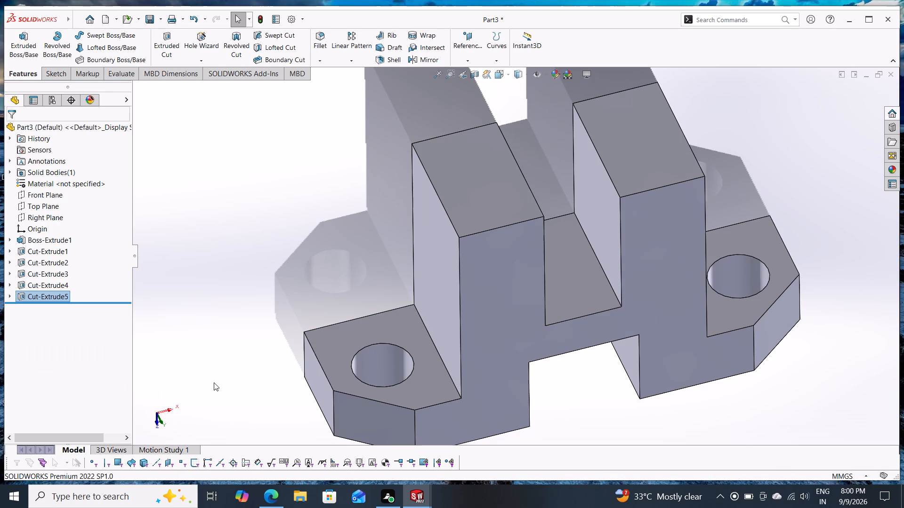
Start a sketch on the upright arm's outer side face and draw a horizontal line about 25 mm long from the origin to the stepped flange.
{"action": "middle_click_drag", "start_coordinate": [319, 358], "coordinate": [298, 286]}
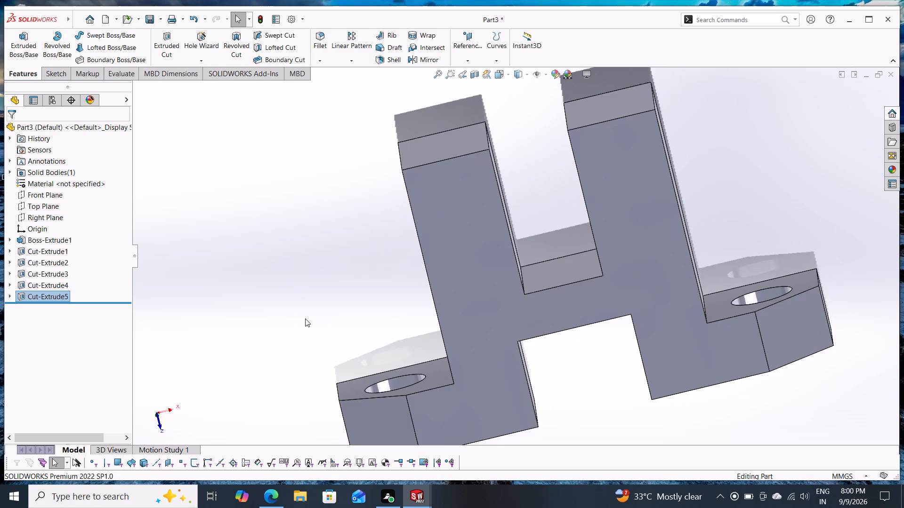
{"action": "middle_click_drag", "start_coordinate": [309, 330], "coordinate": [482, 433]}
{"action": "middle_click_drag", "start_coordinate": [449, 357], "coordinate": [453, 379]}
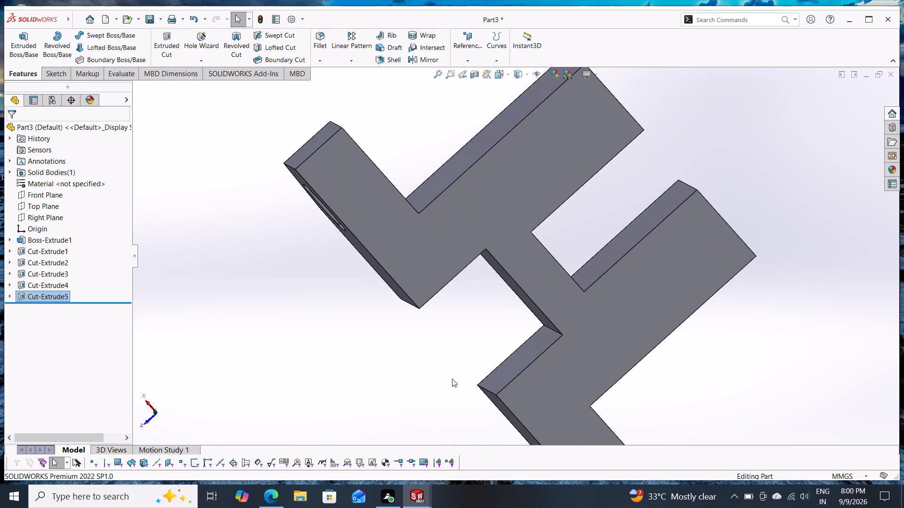
{"action": "middle_click_drag", "start_coordinate": [486, 383], "coordinate": [464, 382]}
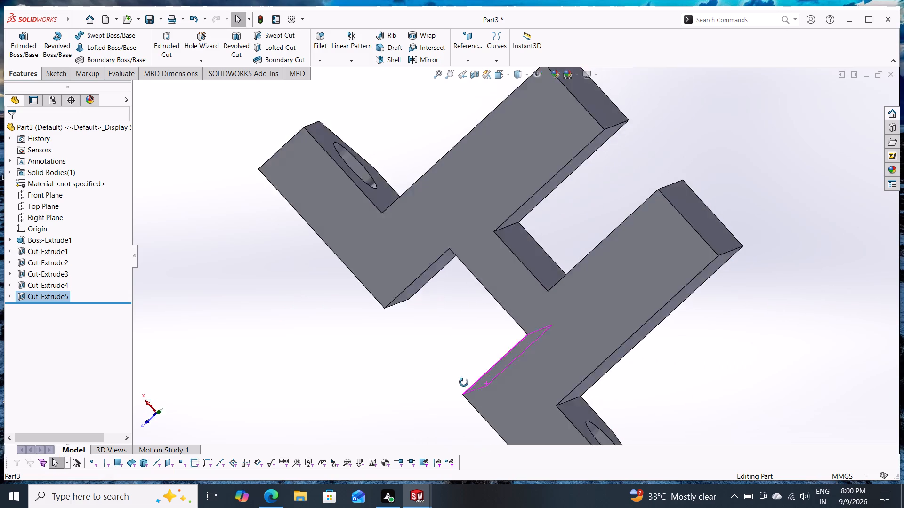
{"action": "middle_click_drag", "start_coordinate": [464, 382], "coordinate": [394, 330]}
{"action": "left_click", "coordinate": [471, 288]}
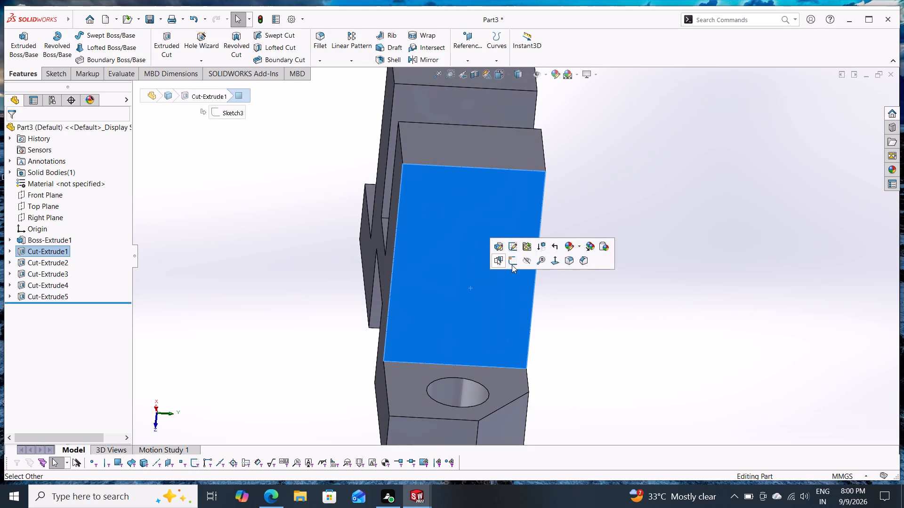
{"action": "left_click", "coordinate": [512, 265]}
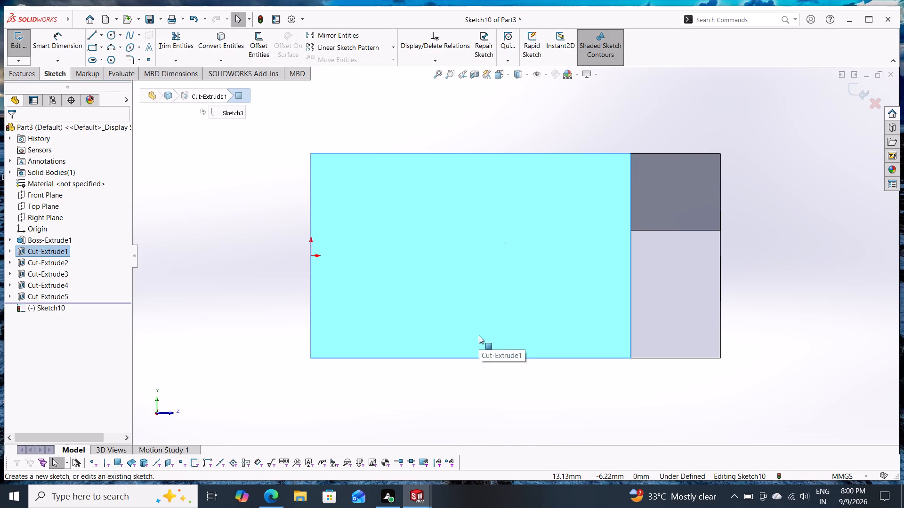
{"action": "key", "text": "Escape"}
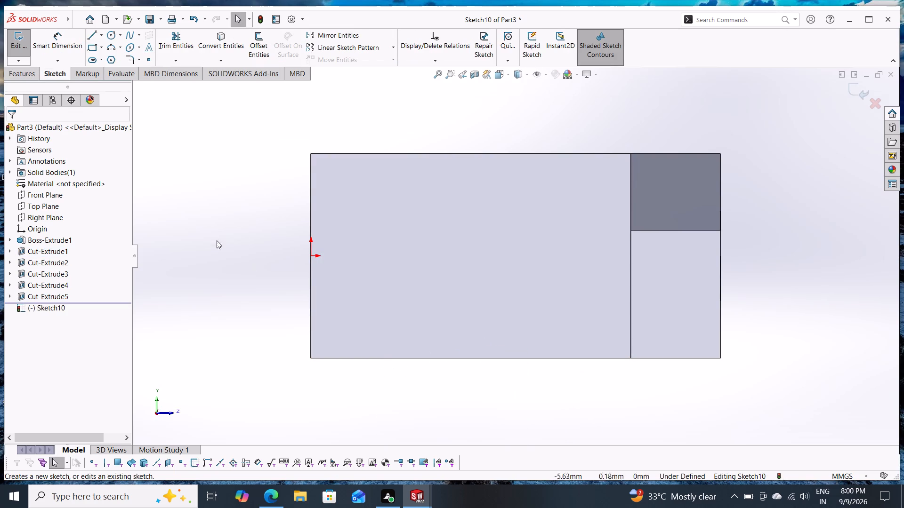
{"action": "left_click", "coordinate": [91, 37]}
{"action": "left_click", "coordinate": [312, 256]}
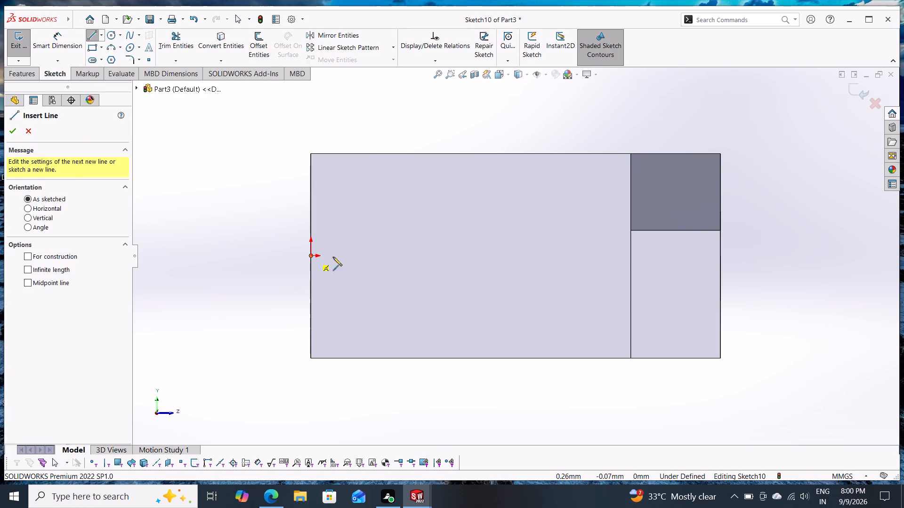
{"action": "left_click", "coordinate": [634, 256]}
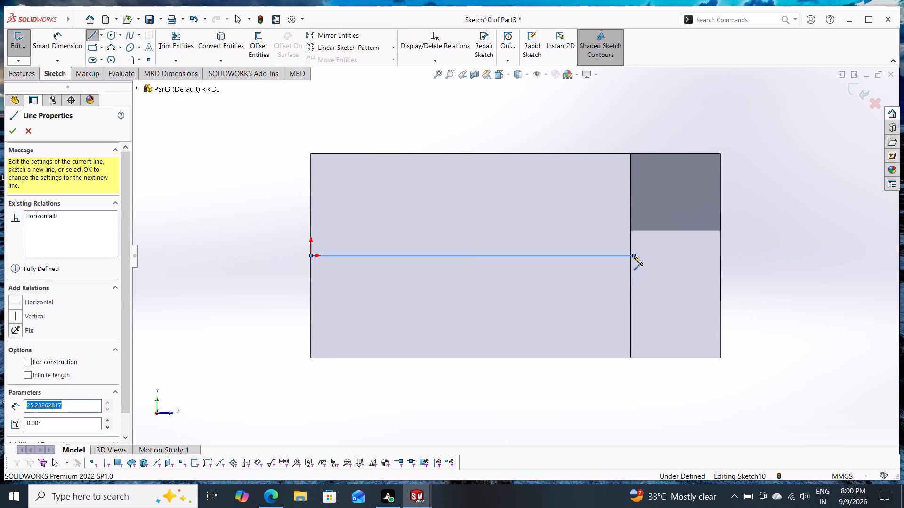
{"action": "key", "text": "Escape"}
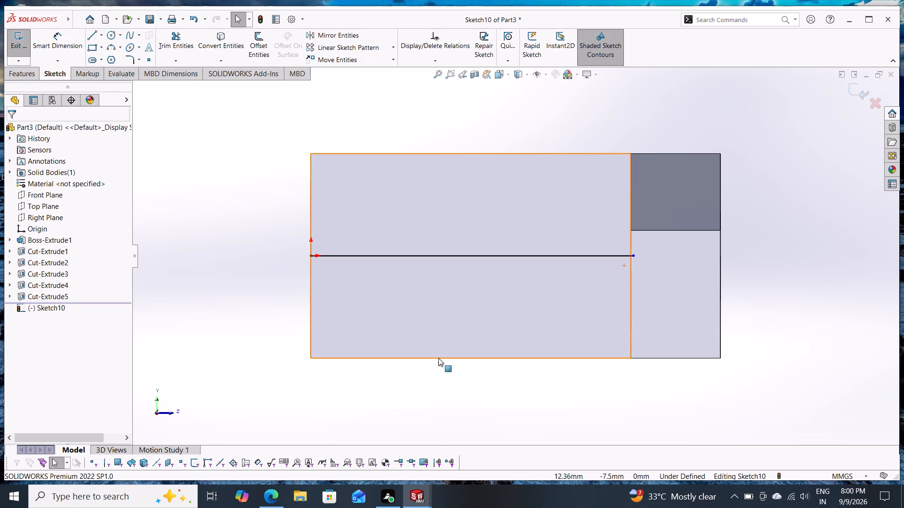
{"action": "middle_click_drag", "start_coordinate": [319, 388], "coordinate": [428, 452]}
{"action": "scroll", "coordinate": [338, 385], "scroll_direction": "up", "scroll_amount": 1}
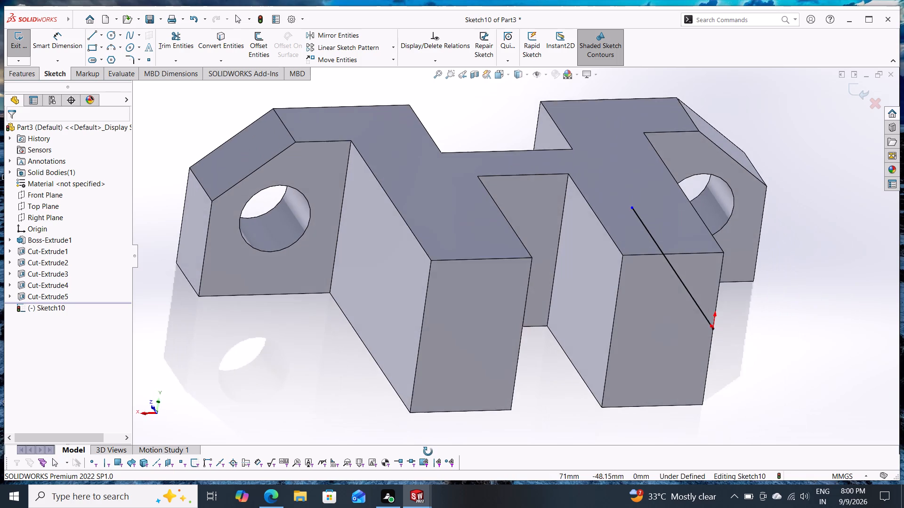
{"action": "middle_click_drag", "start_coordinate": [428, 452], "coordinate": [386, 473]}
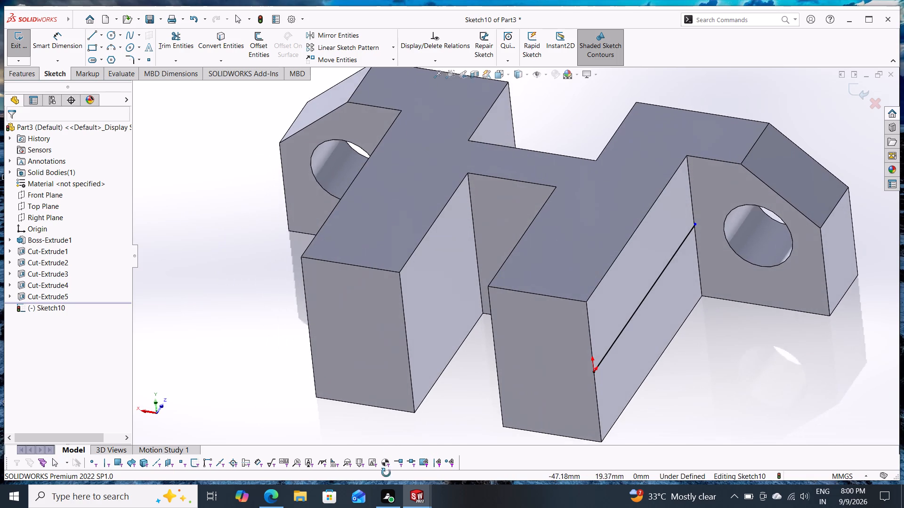
Delete the horizontal line from the sketch on the upright arm's outer side face and exit that sketch.
{"action": "middle_click_drag", "start_coordinate": [386, 473], "coordinate": [386, 476]}
{"action": "left_click", "coordinate": [625, 332]}
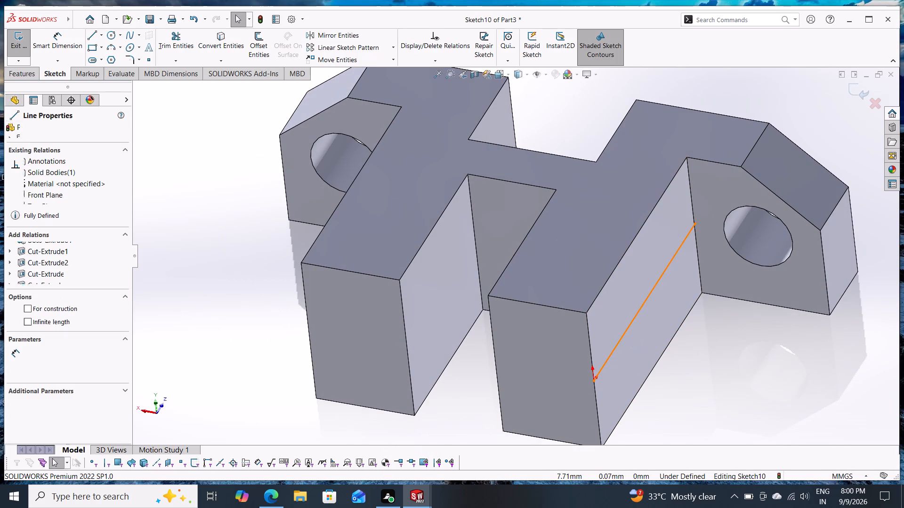
{"action": "key", "text": "Delete"}
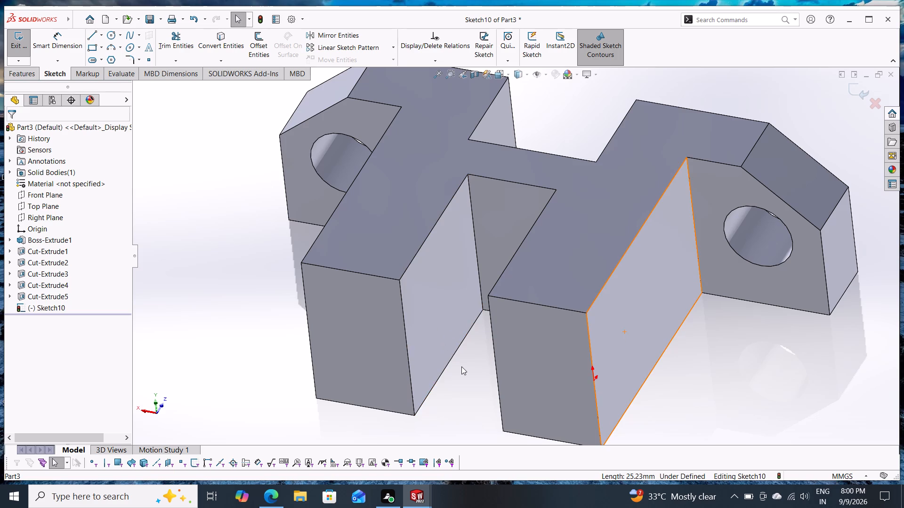
{"action": "middle_click_drag", "start_coordinate": [496, 393], "coordinate": [519, 339]}
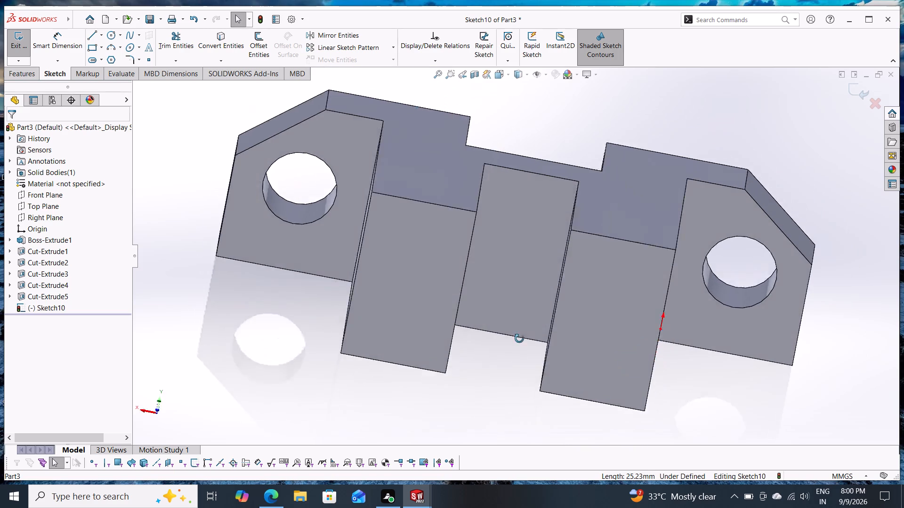
{"action": "middle_click_drag", "start_coordinate": [519, 339], "coordinate": [454, 294]}
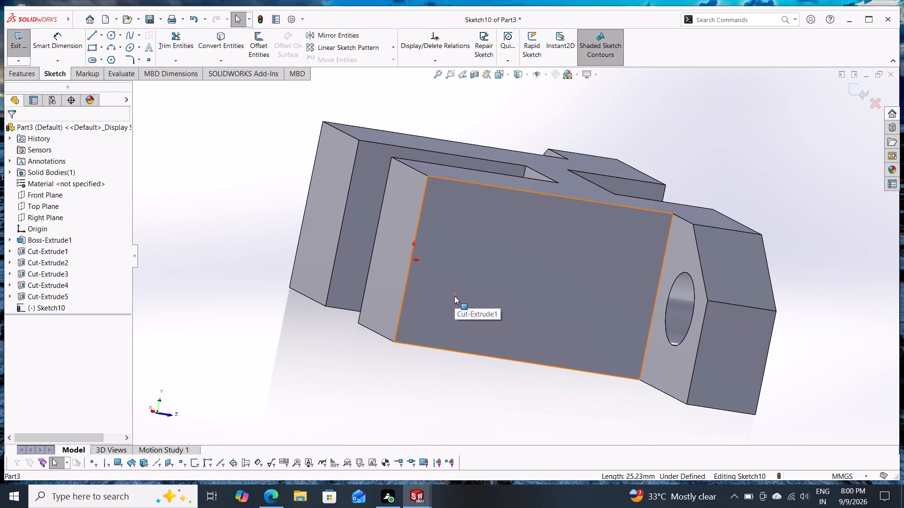
{"action": "middle_click_drag", "start_coordinate": [400, 368], "coordinate": [474, 403]}
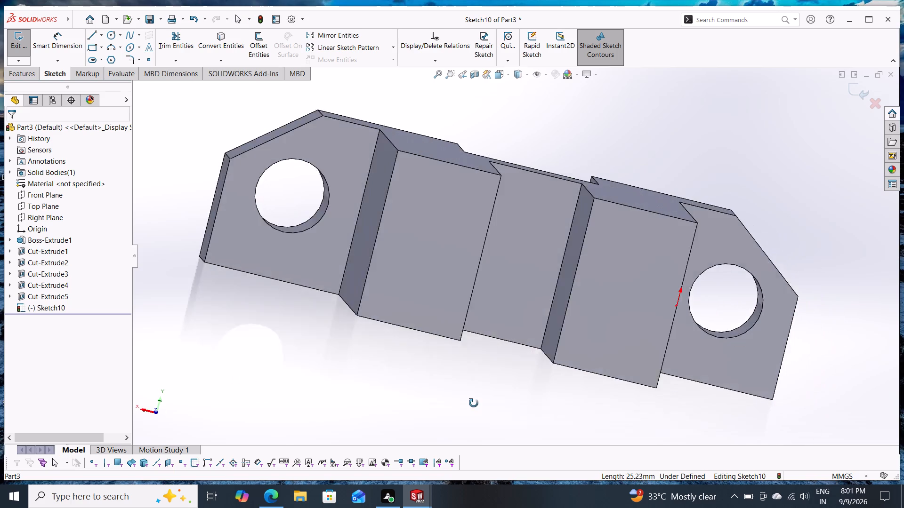
{"action": "middle_click_drag", "start_coordinate": [474, 403], "coordinate": [525, 415]}
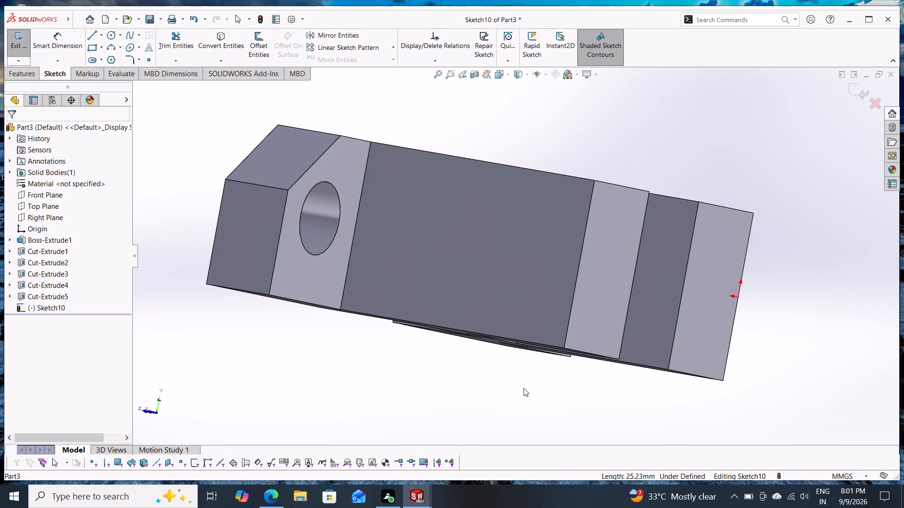
{"action": "middle_click_drag", "start_coordinate": [500, 403], "coordinate": [535, 386]}
{"action": "scroll", "coordinate": [533, 389], "scroll_direction": "down", "scroll_amount": 1}
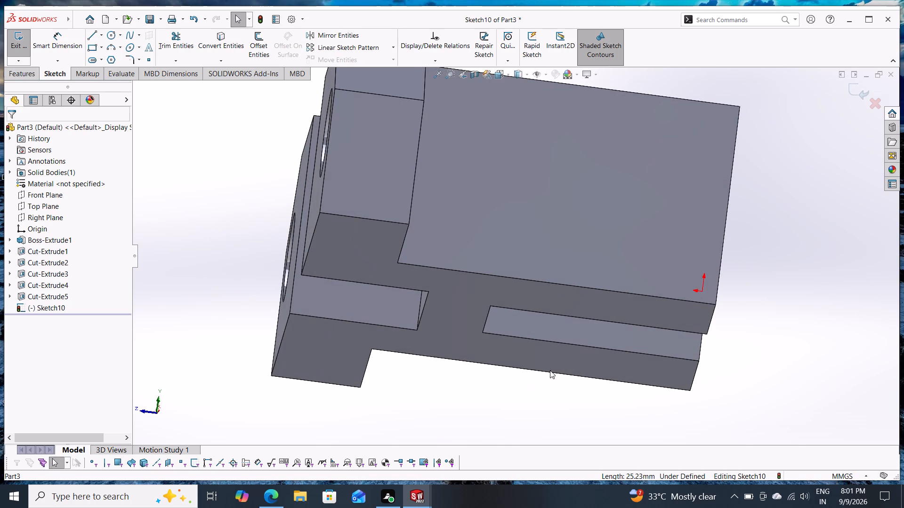
{"action": "left_click", "coordinate": [863, 86]}
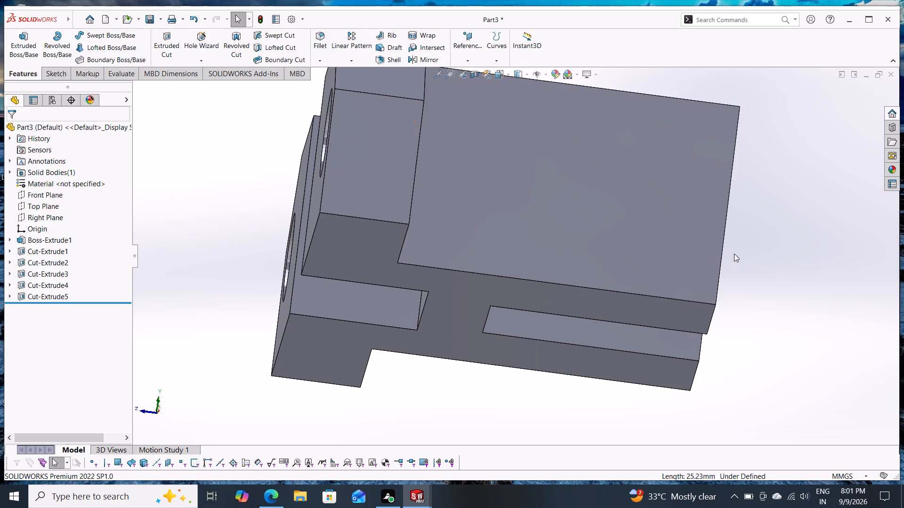
Start a sketch on the opposite upright arm's outer side face and draw a horizontal line about 6 mm long inward from the origin.
{"action": "middle_click_drag", "start_coordinate": [761, 262], "coordinate": [683, 281]}
{"action": "scroll", "coordinate": [679, 276], "scroll_direction": "down", "scroll_amount": 5}
{"action": "scroll", "coordinate": [688, 264], "scroll_direction": "up", "scroll_amount": 6}
{"action": "scroll", "coordinate": [686, 264], "scroll_direction": "down", "scroll_amount": 1}
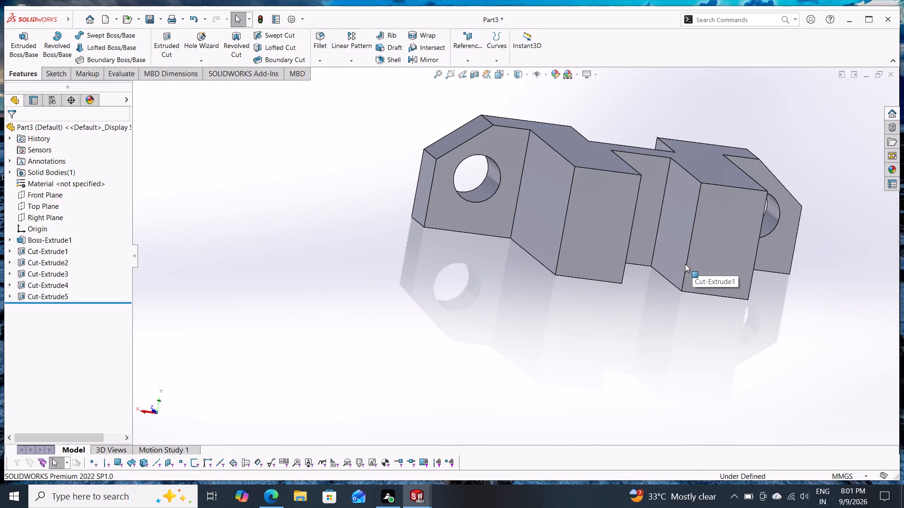
{"action": "middle_click_drag", "start_coordinate": [554, 306], "coordinate": [544, 199]}
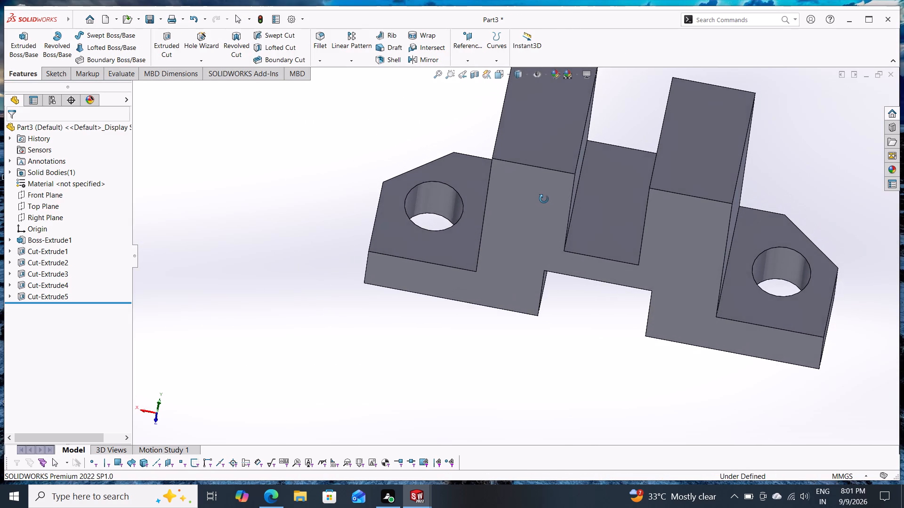
{"action": "middle_click_drag", "start_coordinate": [544, 199], "coordinate": [620, 283]}
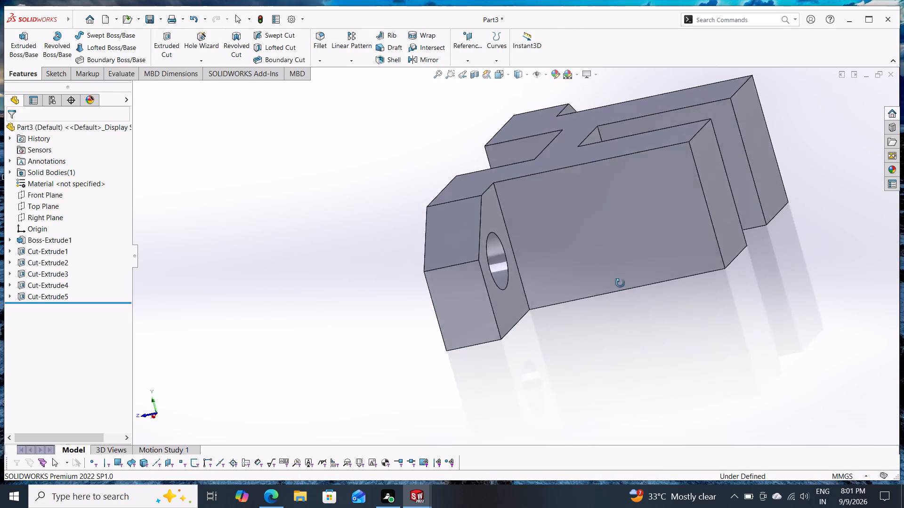
{"action": "middle_click_drag", "start_coordinate": [620, 283], "coordinate": [662, 348]}
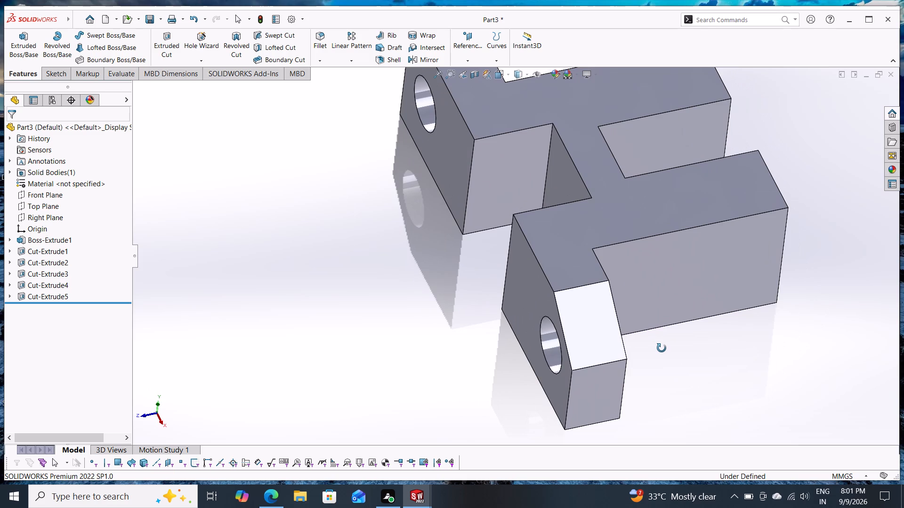
{"action": "middle_click_drag", "start_coordinate": [662, 348], "coordinate": [567, 264]}
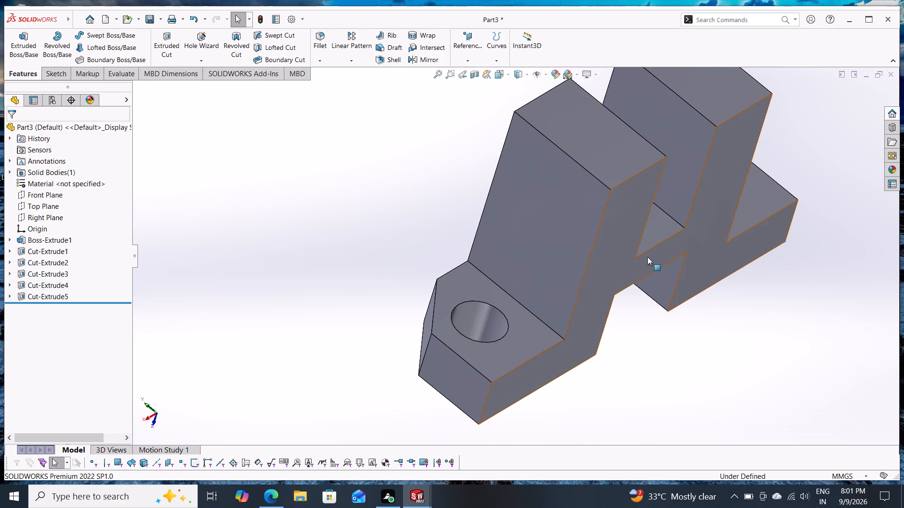
{"action": "left_click", "coordinate": [527, 233]}
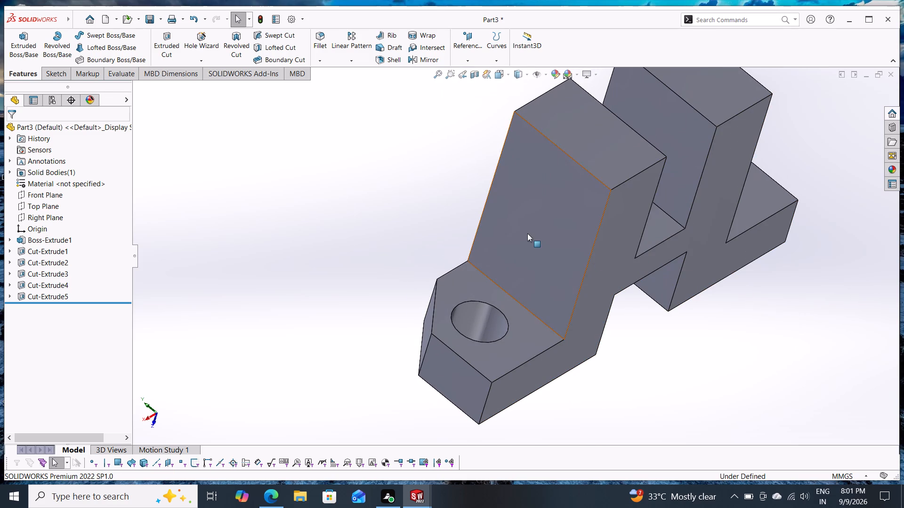
{"action": "left_click", "coordinate": [571, 204]}
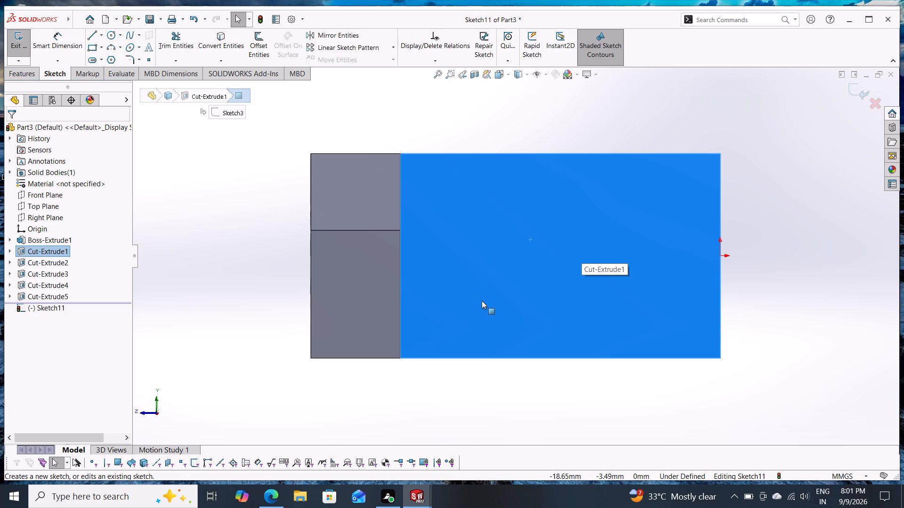
{"action": "key", "text": "Escape"}
{"action": "key", "text": "Escape"}
{"action": "middle_click_drag", "start_coordinate": [402, 368], "coordinate": [426, 410]}
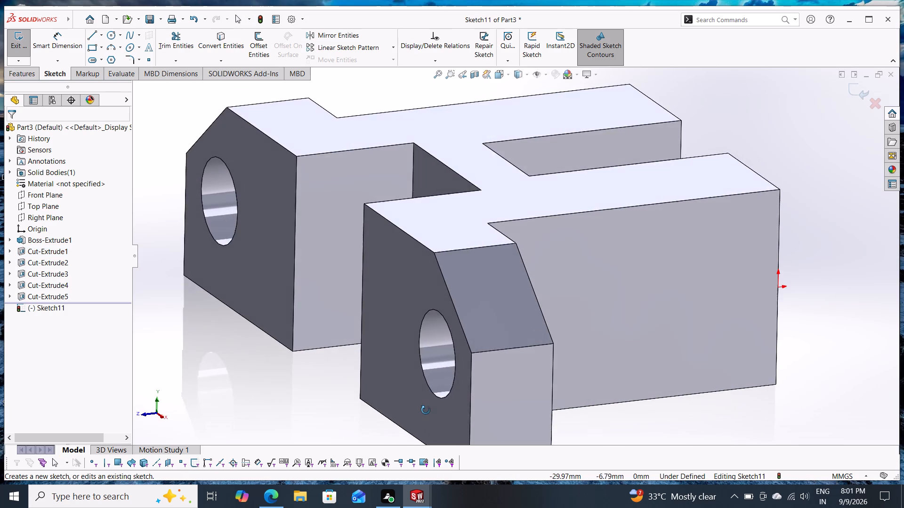
{"action": "middle_click_drag", "start_coordinate": [426, 410], "coordinate": [409, 406]}
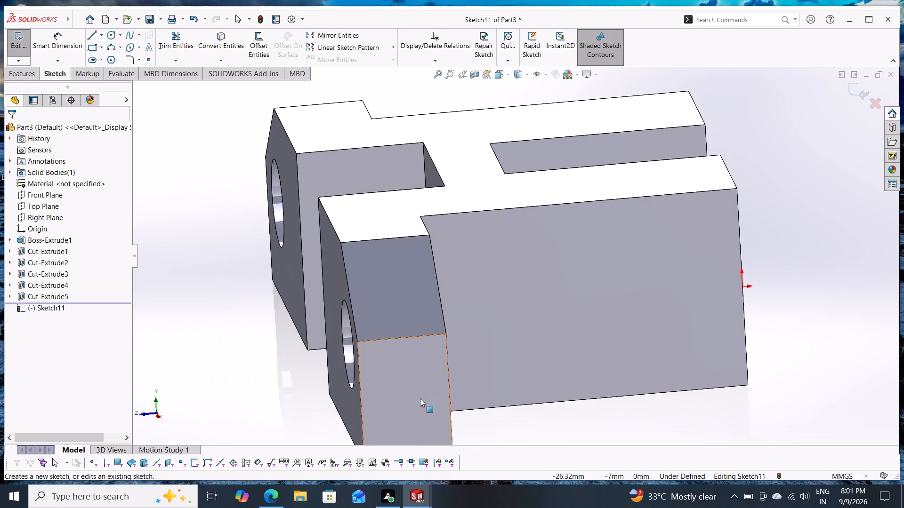
{"action": "left_click", "coordinate": [91, 32]}
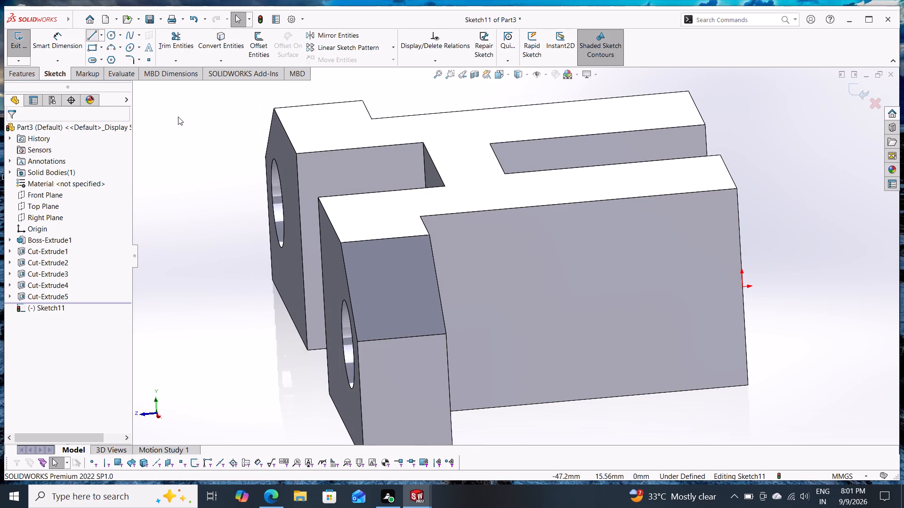
{"action": "left_click", "coordinate": [741, 288]}
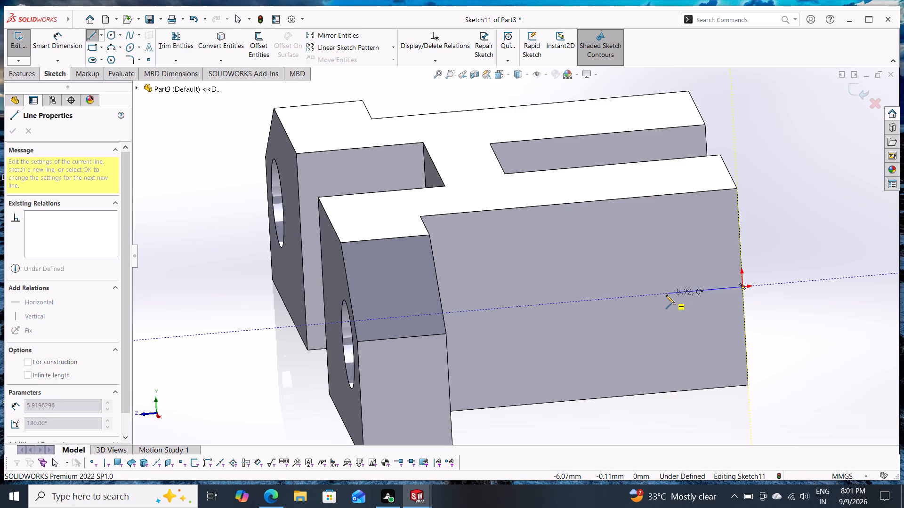
{"action": "left_click", "coordinate": [666, 295]}
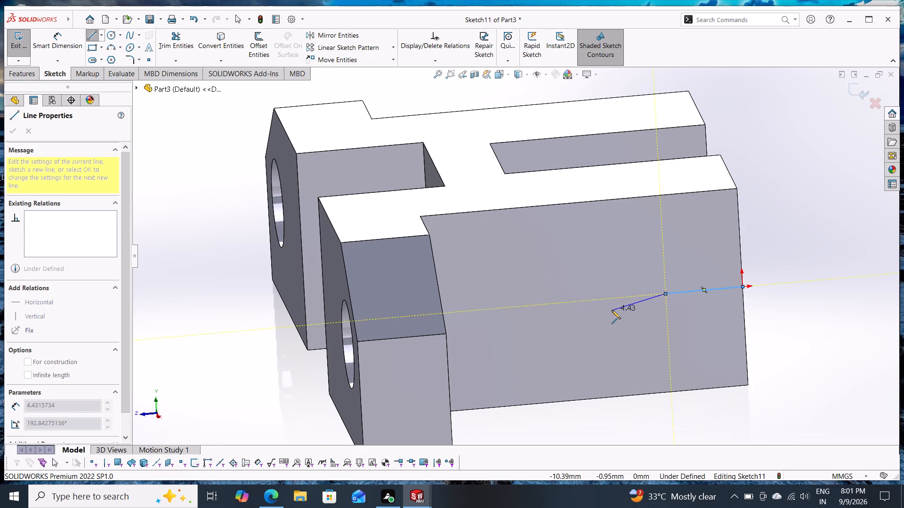
{"action": "key", "text": "Escape"}
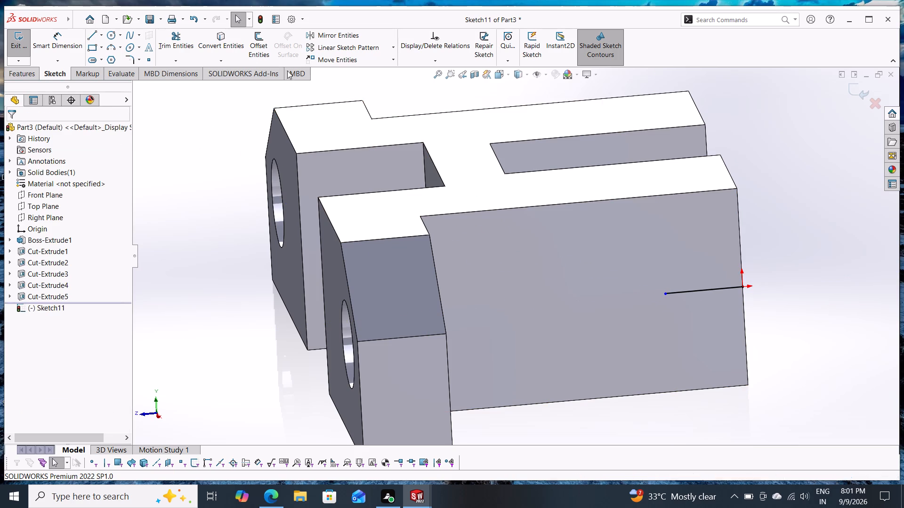
Dimension the horizontal line's length to 10 mm.
{"action": "left_click", "coordinate": [73, 44]}
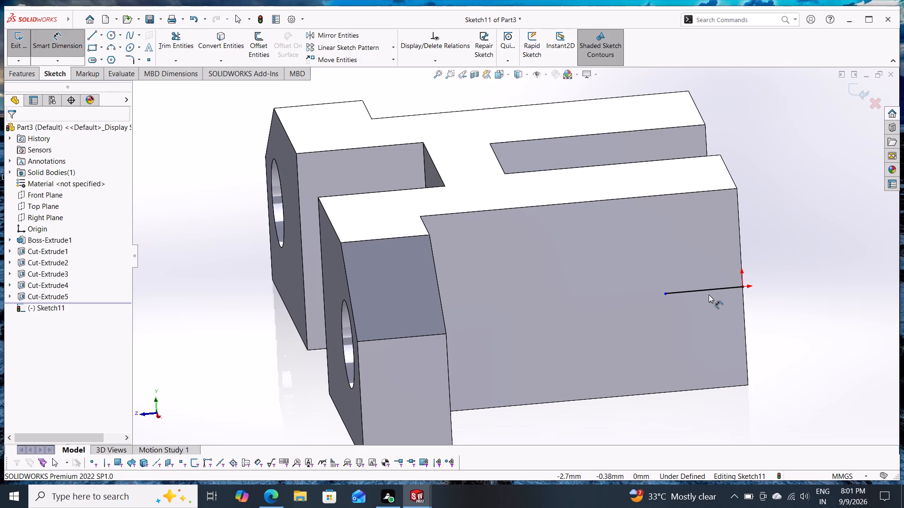
{"action": "left_click", "coordinate": [707, 292]}
{"action": "left_click", "coordinate": [709, 334]}
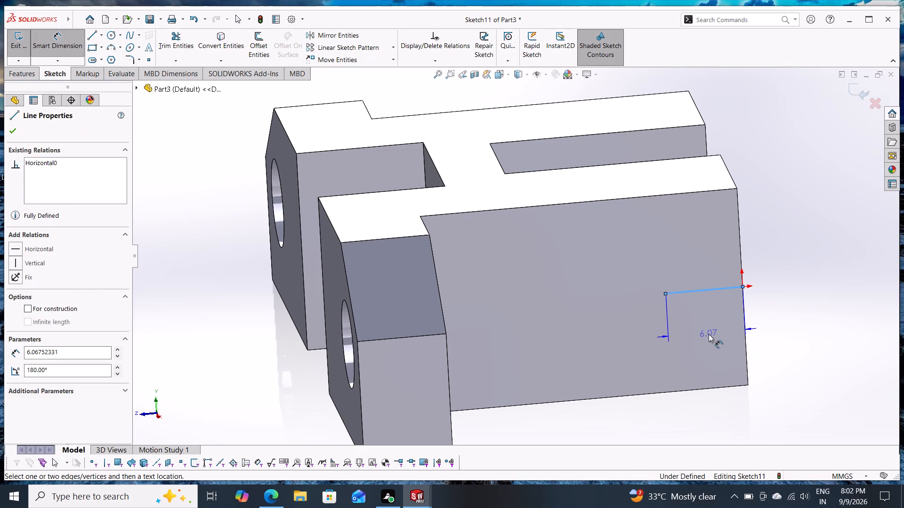
{"action": "type", "text": "10"}
{"action": "key", "text": "Return"}
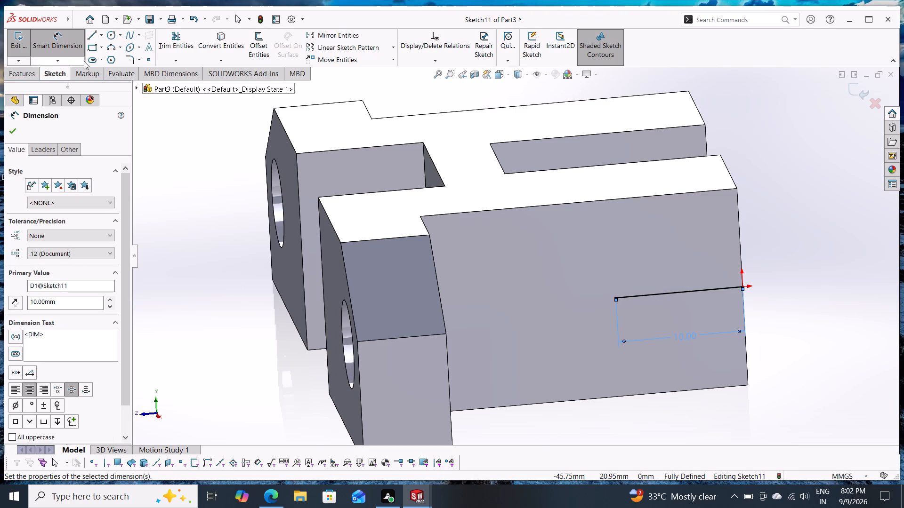
Draw a circle centered on the line's inner endpoint and dimension its diameter to 7 mm.
{"action": "left_click", "coordinate": [112, 34]}
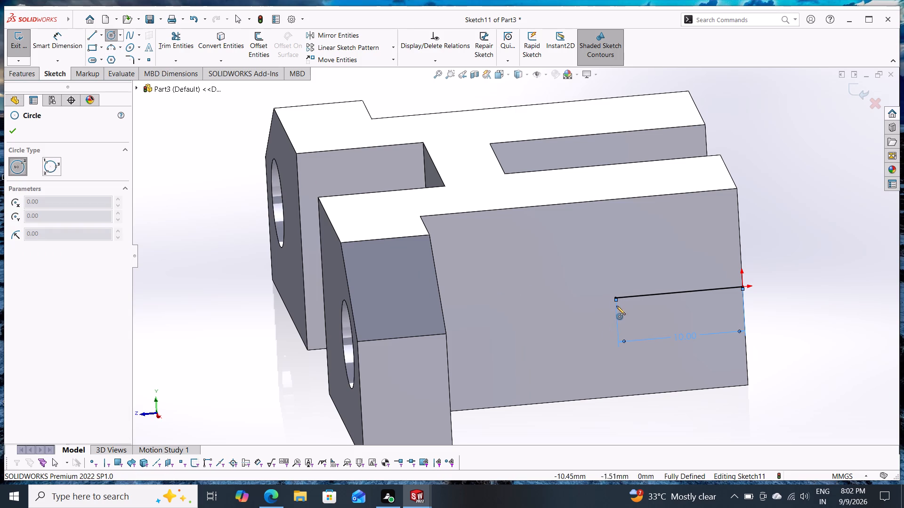
{"action": "left_click", "coordinate": [617, 299]}
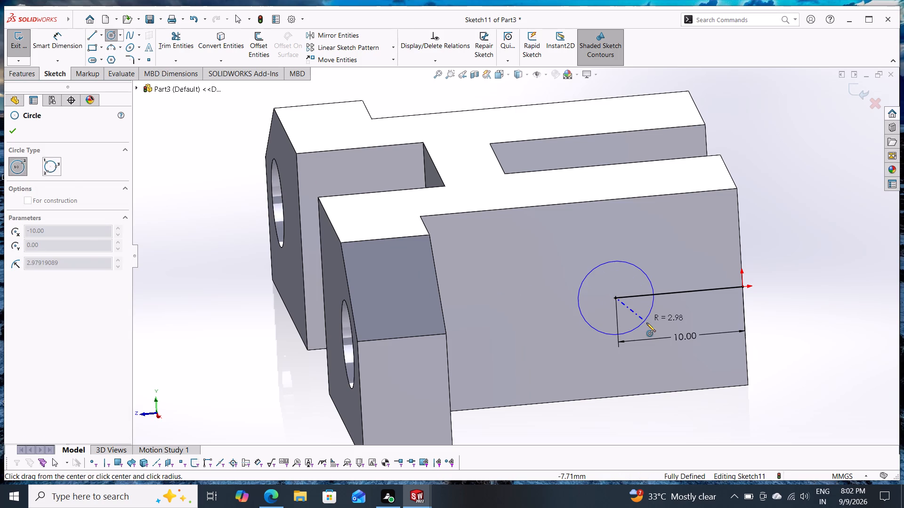
{"action": "left_click", "coordinate": [646, 323]}
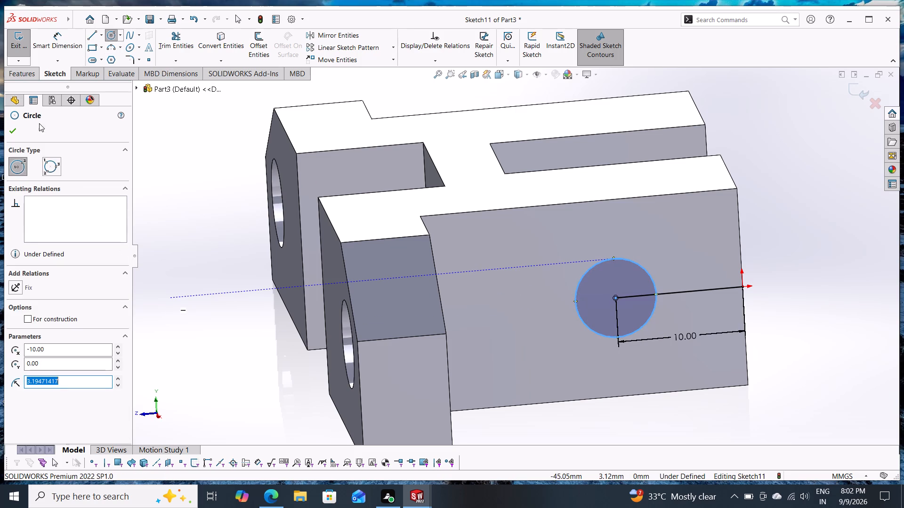
{"action": "left_click", "coordinate": [62, 50]}
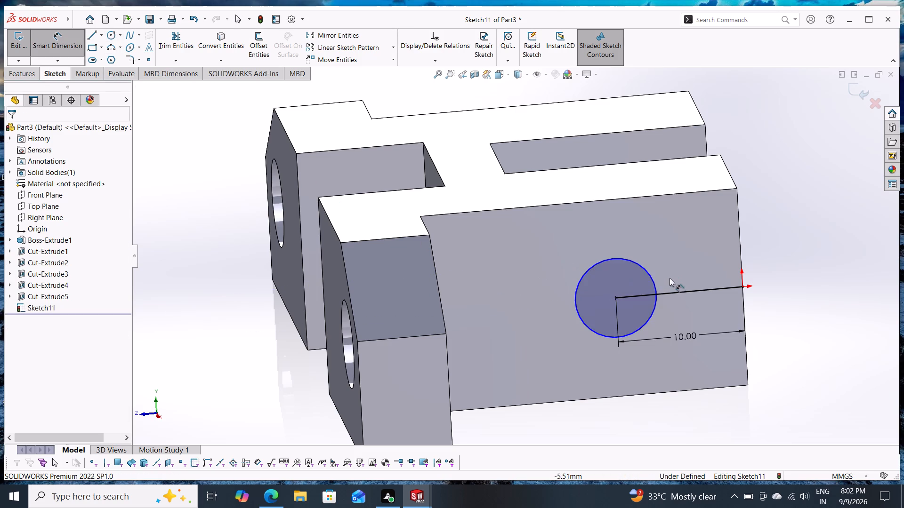
{"action": "left_click", "coordinate": [650, 274]}
{"action": "left_click", "coordinate": [671, 246]}
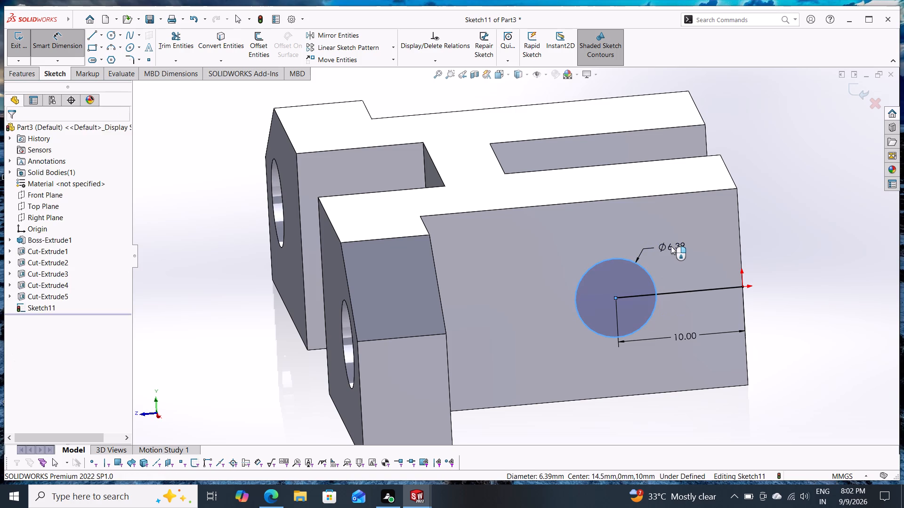
{"action": "key", "text": "7"}
{"action": "key", "text": "Return"}
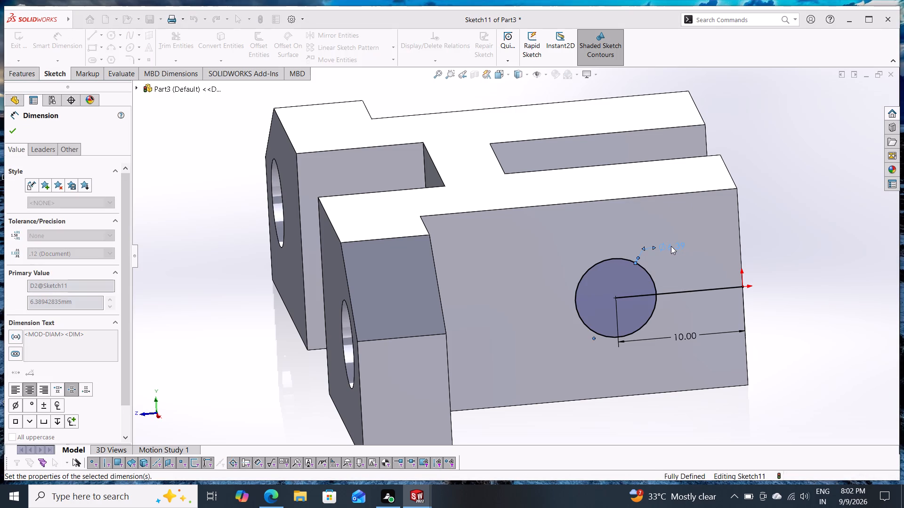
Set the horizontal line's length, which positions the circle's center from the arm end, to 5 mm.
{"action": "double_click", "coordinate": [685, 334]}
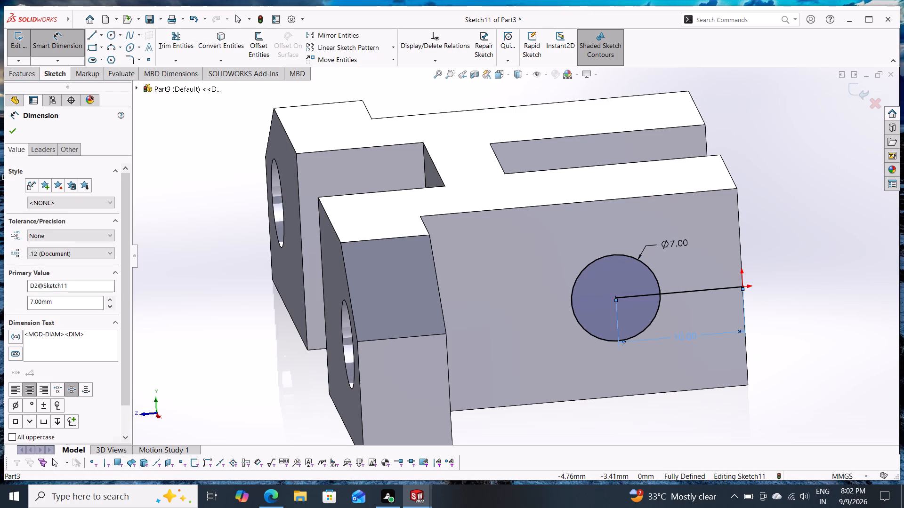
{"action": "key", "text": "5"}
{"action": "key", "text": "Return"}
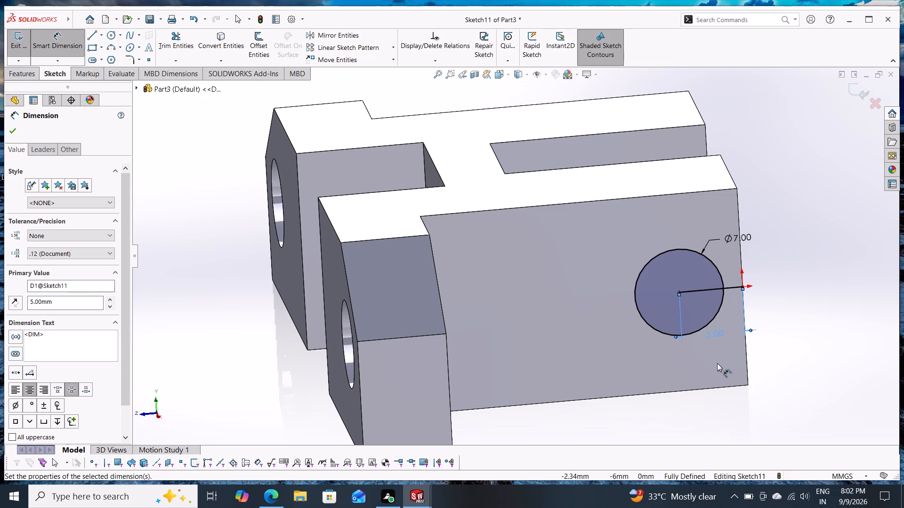
Set the horizontal line's length to 10 mm and finish dimensioning.
{"action": "double_click", "coordinate": [716, 333]}
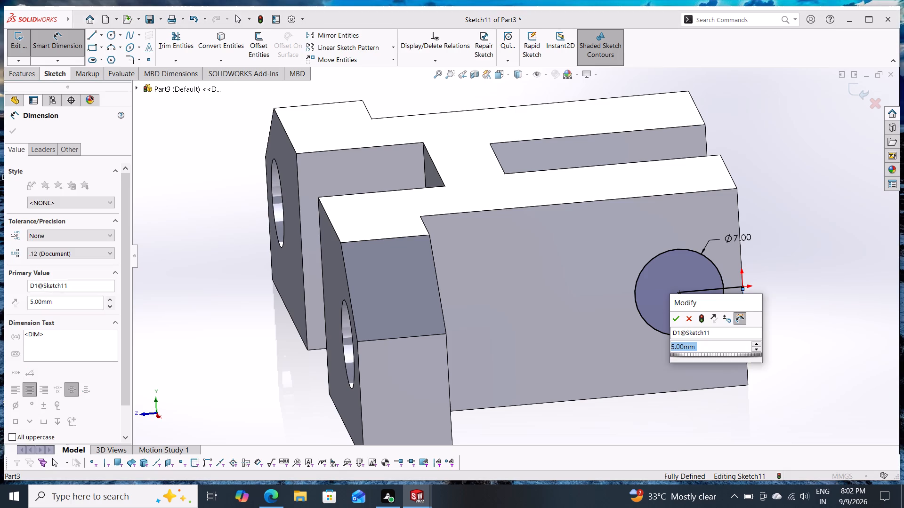
{"action": "type", "text": "10"}
{"action": "key", "text": "Return"}
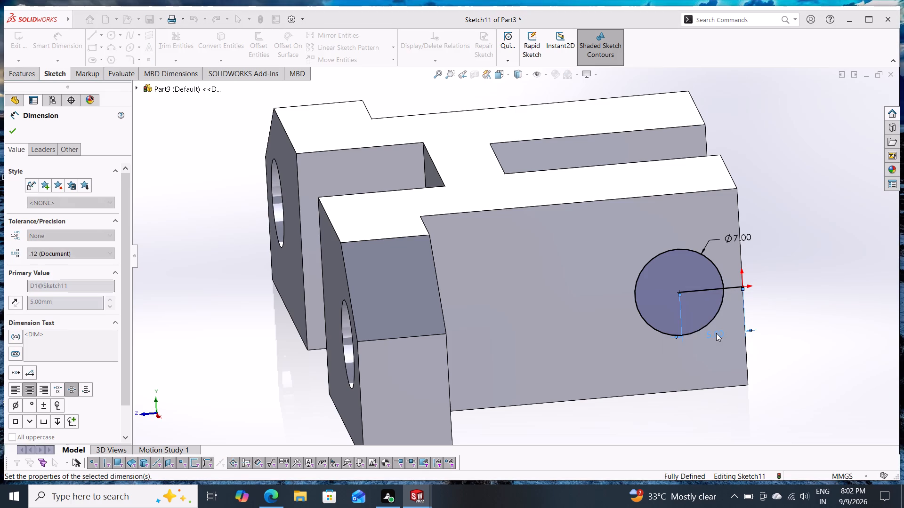
{"action": "left_click", "coordinate": [11, 129]}
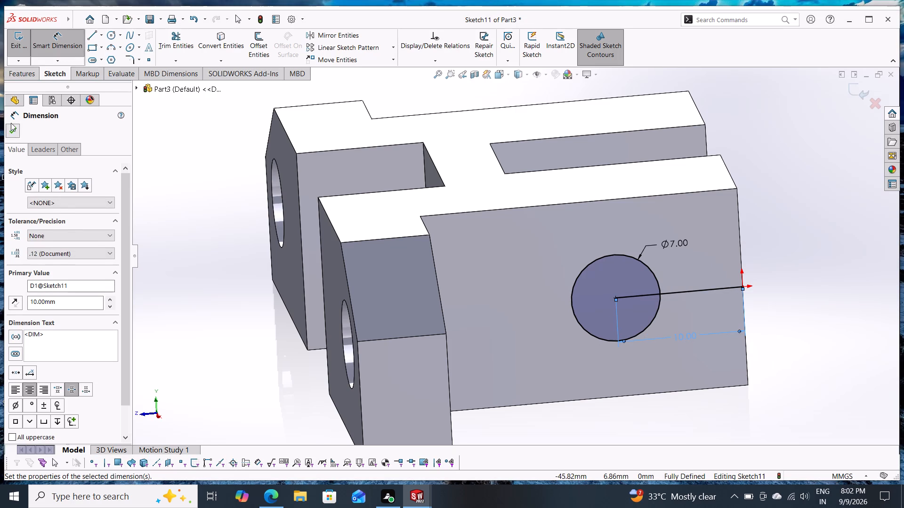
Cut-extrude the 7 mm circle's region through all in both directions, making holes across both upright arms.
{"action": "left_click", "coordinate": [12, 71]}
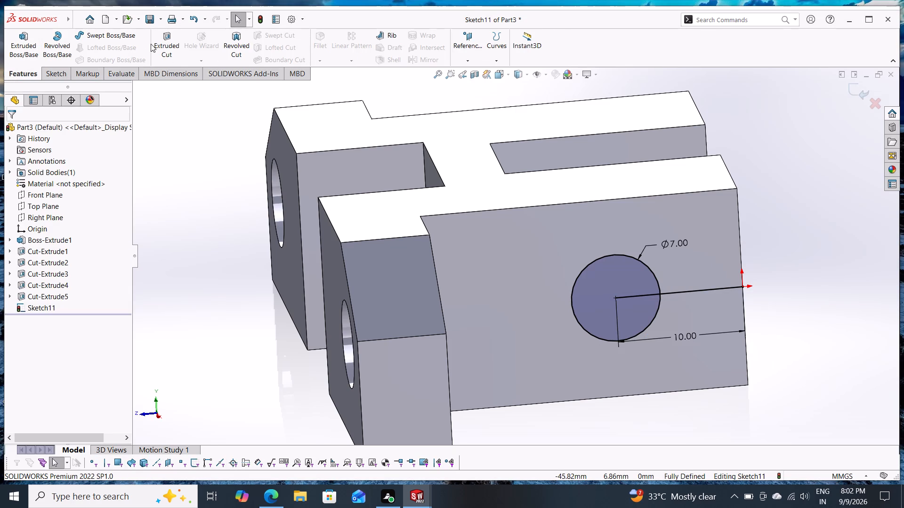
{"action": "left_click", "coordinate": [171, 40]}
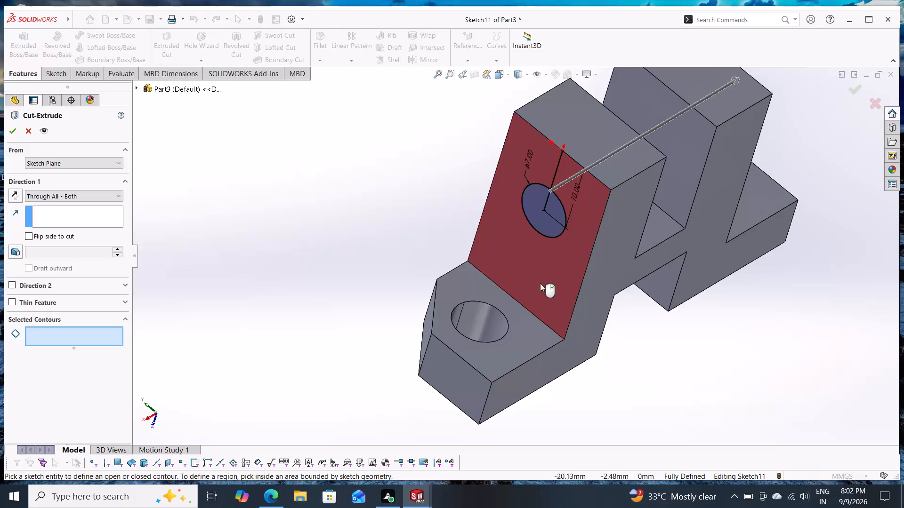
{"action": "left_click", "coordinate": [539, 216]}
{"action": "middle_click_drag", "start_coordinate": [625, 334], "coordinate": [623, 332]}
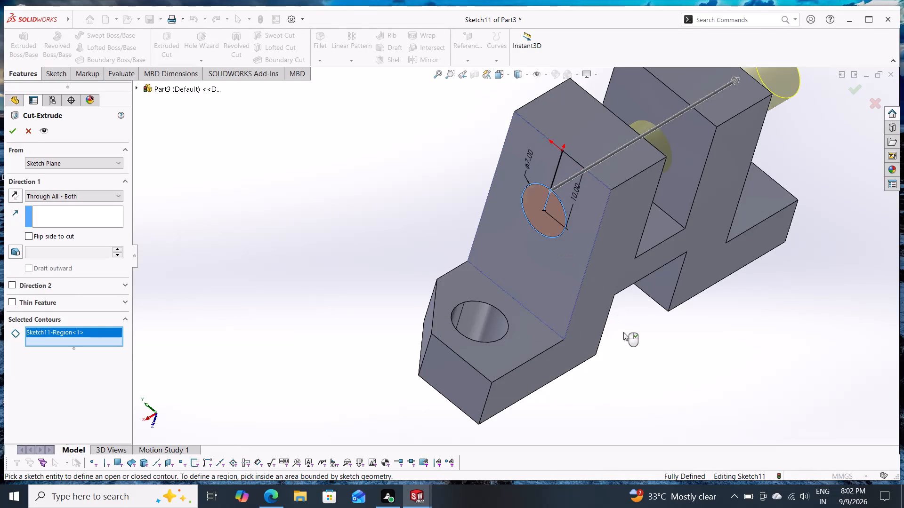
{"action": "middle_click_drag", "start_coordinate": [623, 332], "coordinate": [561, 327]}
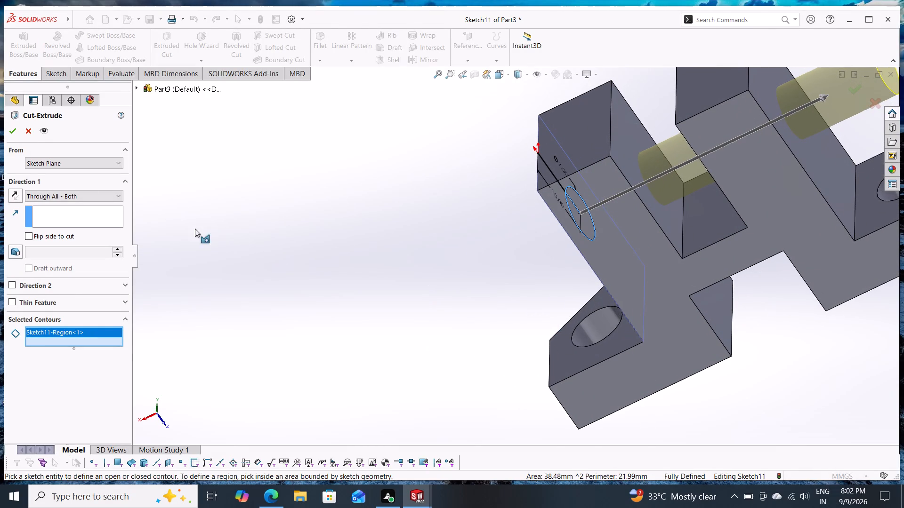
{"action": "left_click", "coordinate": [9, 128]}
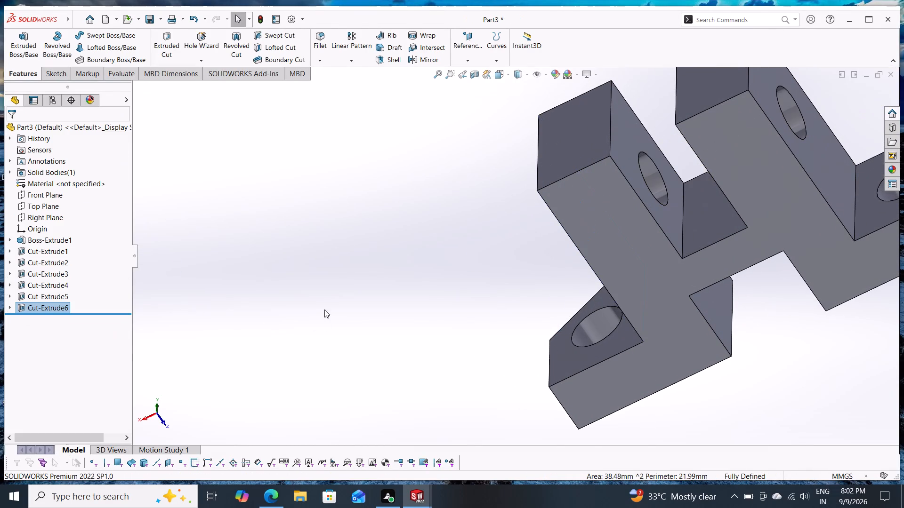
Edit the sketch of the arm-hole cut, set the circle center's distance from the arm end to 7 mm, and exit the sketch.
{"action": "scroll", "coordinate": [371, 389], "scroll_direction": "up", "scroll_amount": 1}
{"action": "middle_click_drag", "start_coordinate": [375, 379], "coordinate": [435, 328]}
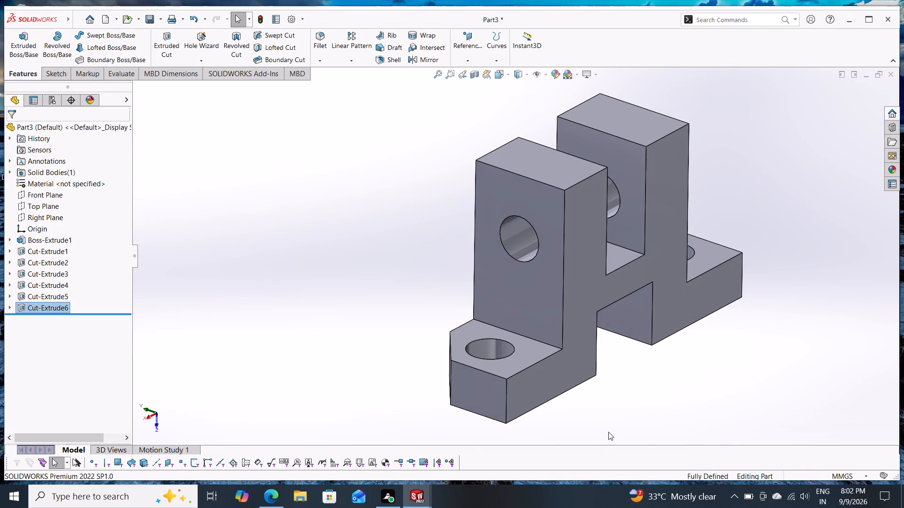
{"action": "middle_click_drag", "start_coordinate": [614, 401], "coordinate": [511, 392]}
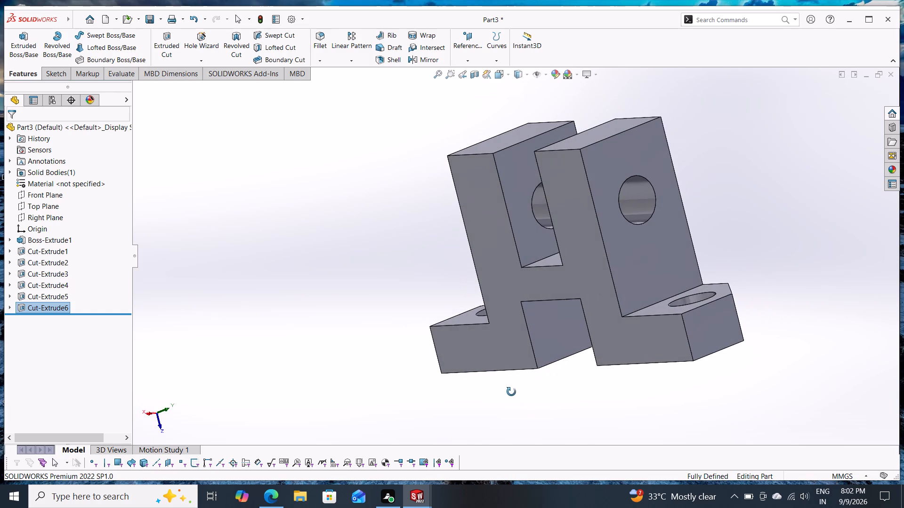
{"action": "middle_click_drag", "start_coordinate": [511, 392], "coordinate": [519, 389]}
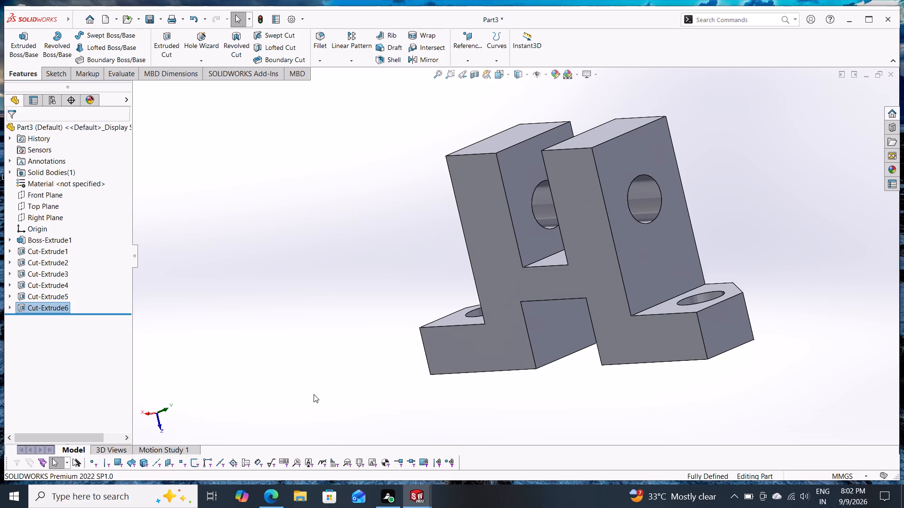
{"action": "left_click", "coordinate": [40, 305]}
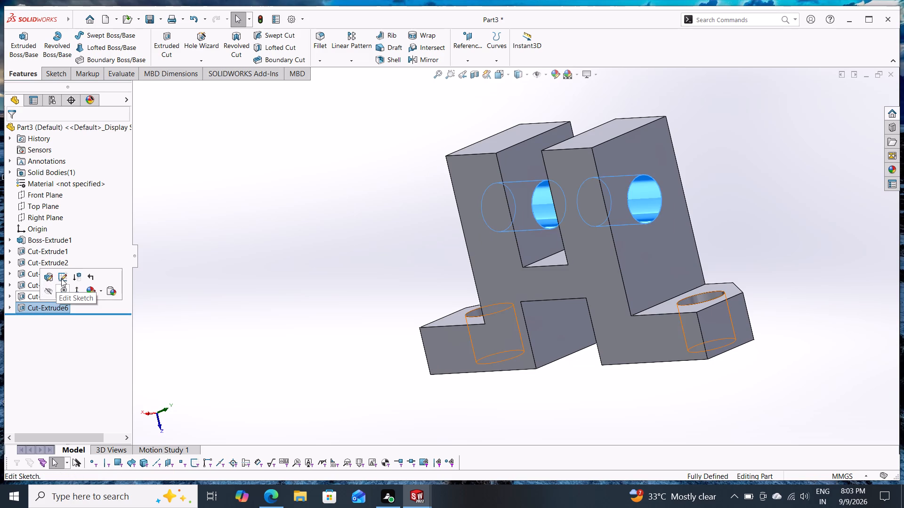
{"action": "left_click", "coordinate": [61, 278]}
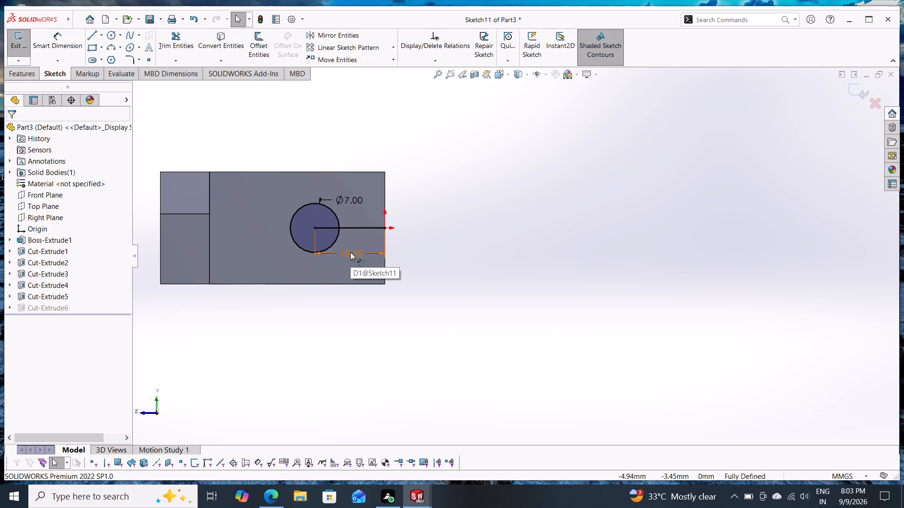
{"action": "double_click", "coordinate": [350, 252]}
{"action": "key", "text": "7"}
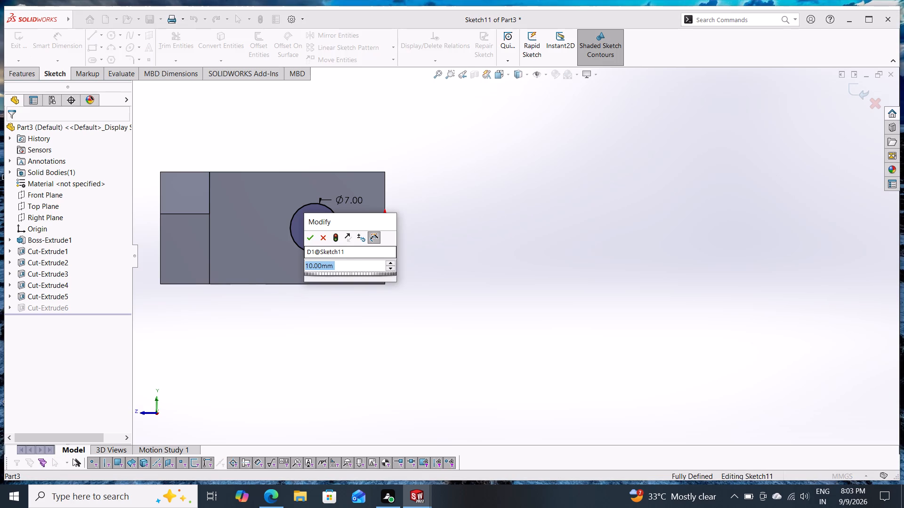
{"action": "key", "text": "Return"}
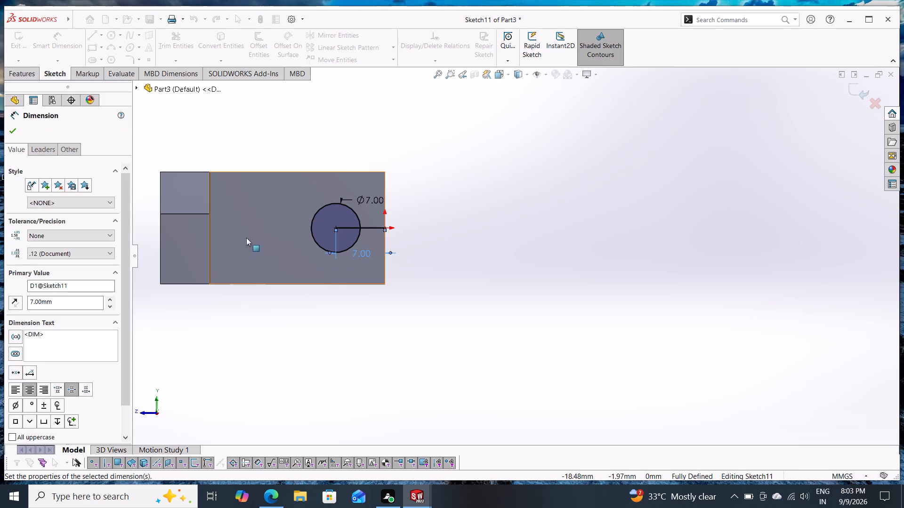
{"action": "left_click", "coordinate": [12, 133]}
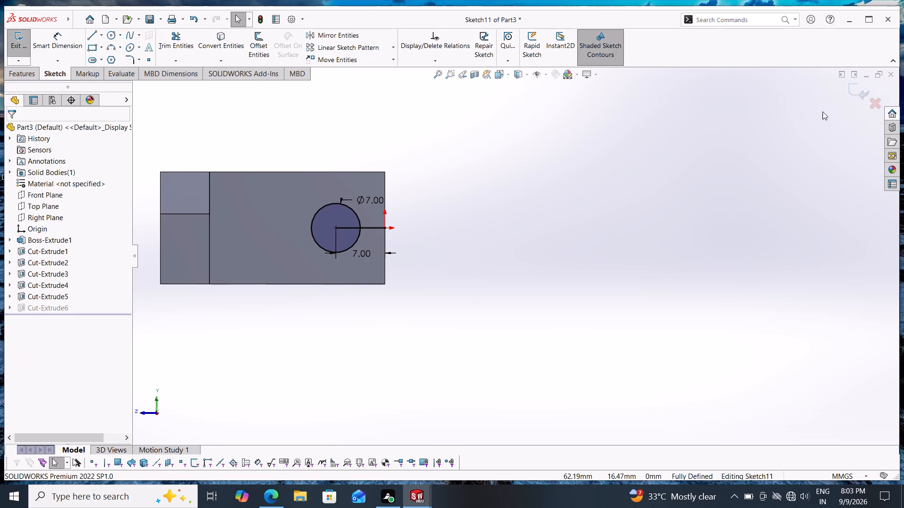
{"action": "left_click", "coordinate": [856, 87]}
Examine the finished block from several angles, checking the arm holes, flange holes and angled corners.
{"action": "middle_click_drag", "start_coordinate": [395, 320], "coordinate": [453, 395]}
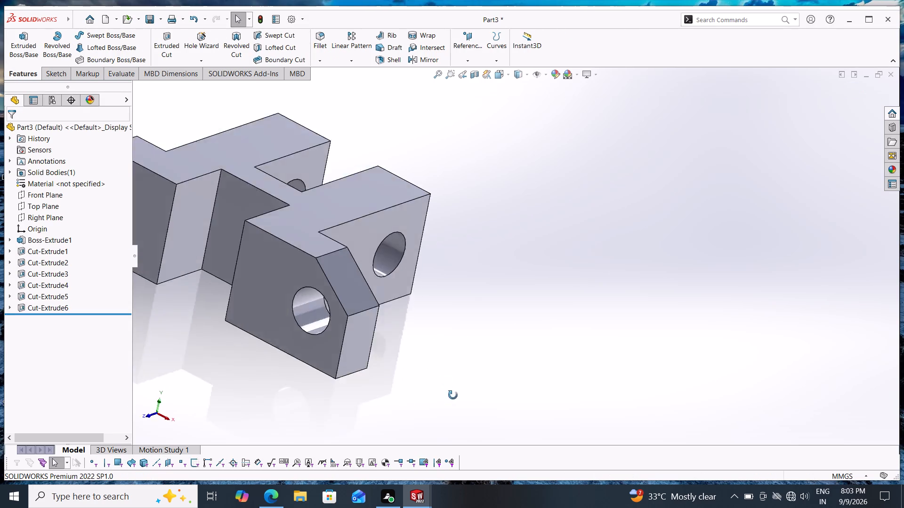
{"action": "middle_click_drag", "start_coordinate": [453, 395], "coordinate": [469, 503]}
{"action": "scroll", "coordinate": [500, 261], "scroll_direction": "down", "scroll_amount": 1}
{"action": "middle_click_drag", "start_coordinate": [497, 268], "coordinate": [385, 266]}
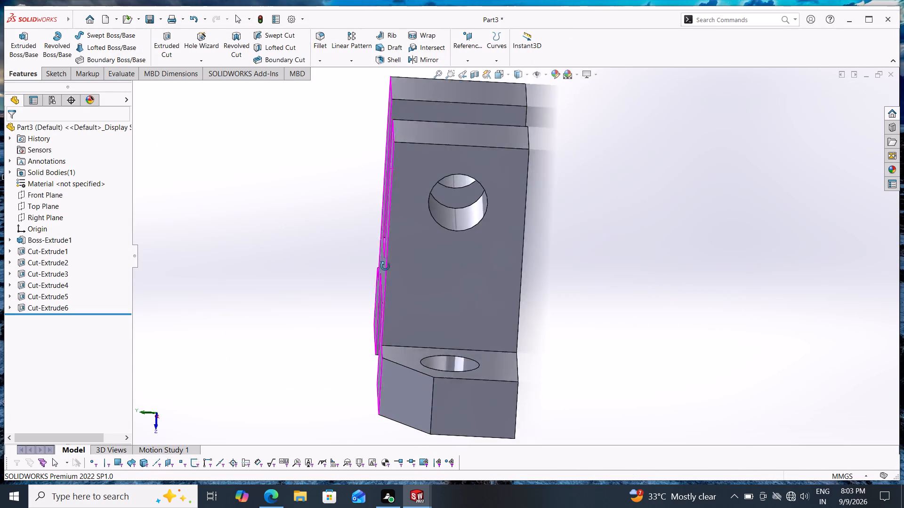
{"action": "middle_click_drag", "start_coordinate": [385, 266], "coordinate": [452, 315]}
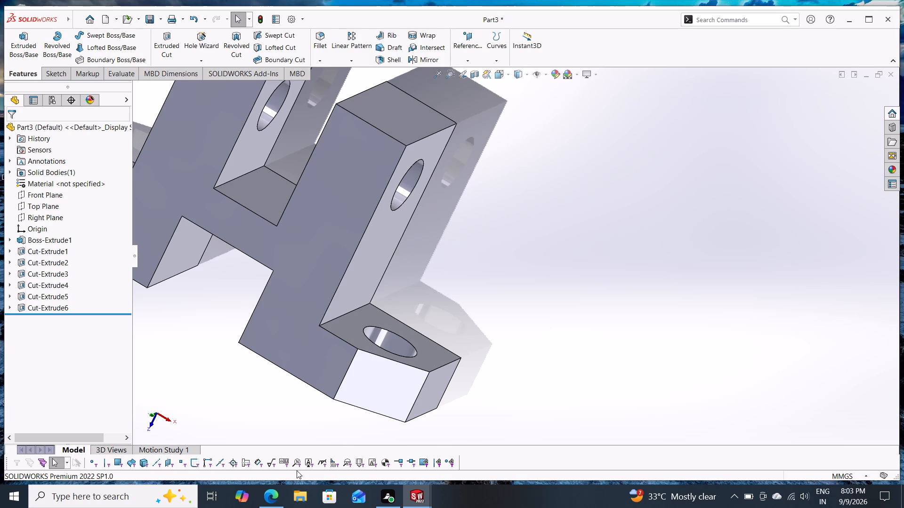
{"action": "middle_click_drag", "start_coordinate": [566, 231], "coordinate": [531, 231]}
{"action": "scroll", "coordinate": [527, 227], "scroll_direction": "down", "scroll_amount": 2}
{"action": "scroll", "coordinate": [521, 241], "scroll_direction": "up", "scroll_amount": 2}
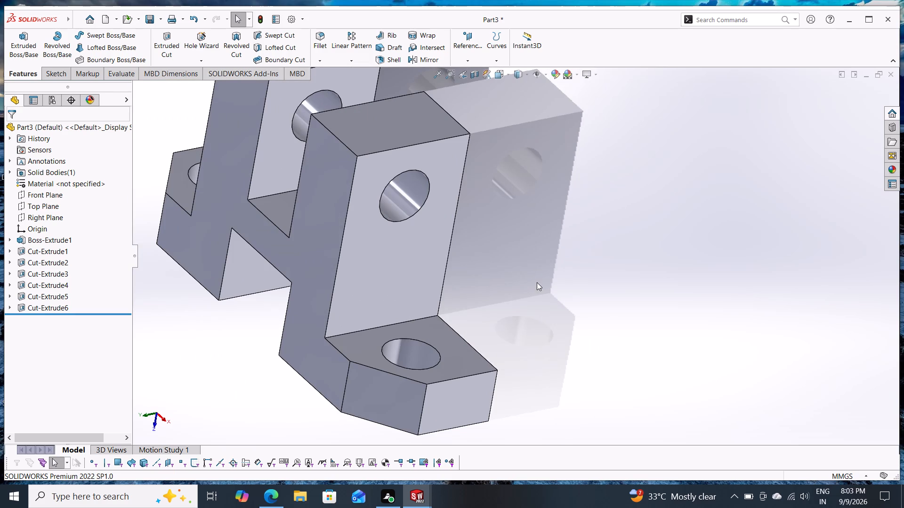
{"action": "middle_click_drag", "start_coordinate": [536, 282], "coordinate": [477, 305]}
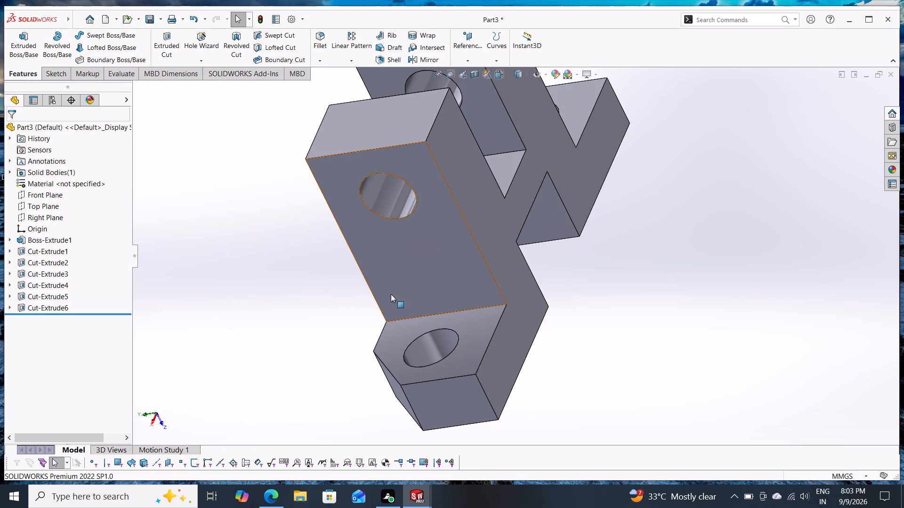
Save the part in the Documents folder under the name 09-09-14.
{"action": "left_click", "coordinate": [162, 20]}
{"action": "left_click", "coordinate": [161, 47]}
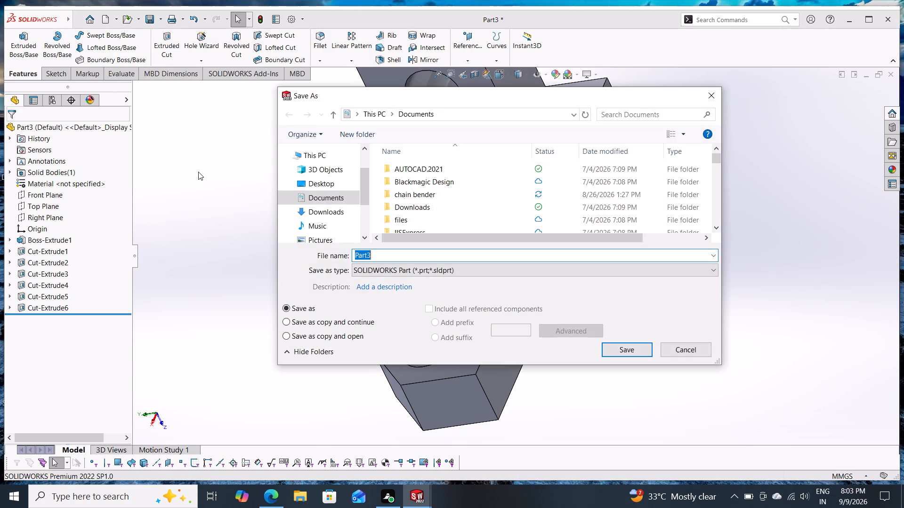
{"action": "type", "text": "09-09"}
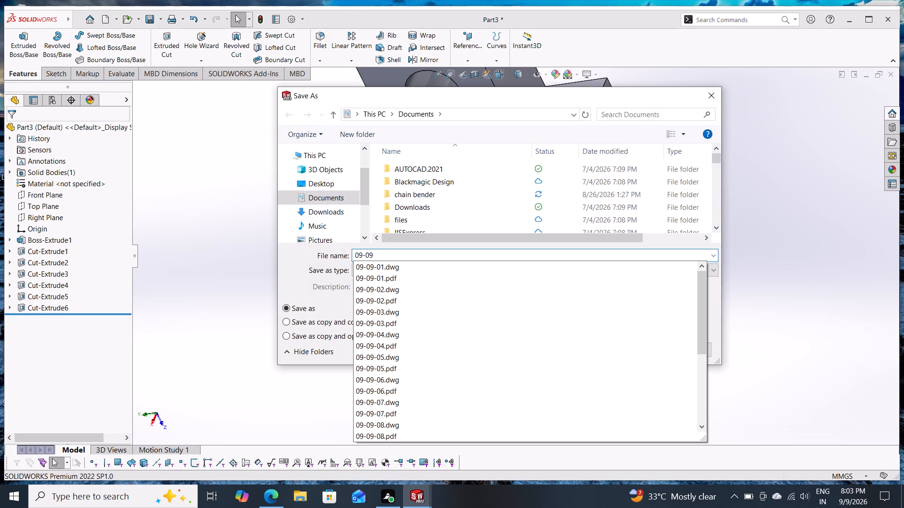
{"action": "key", "text": "minus"}
{"action": "key", "text": "1"}
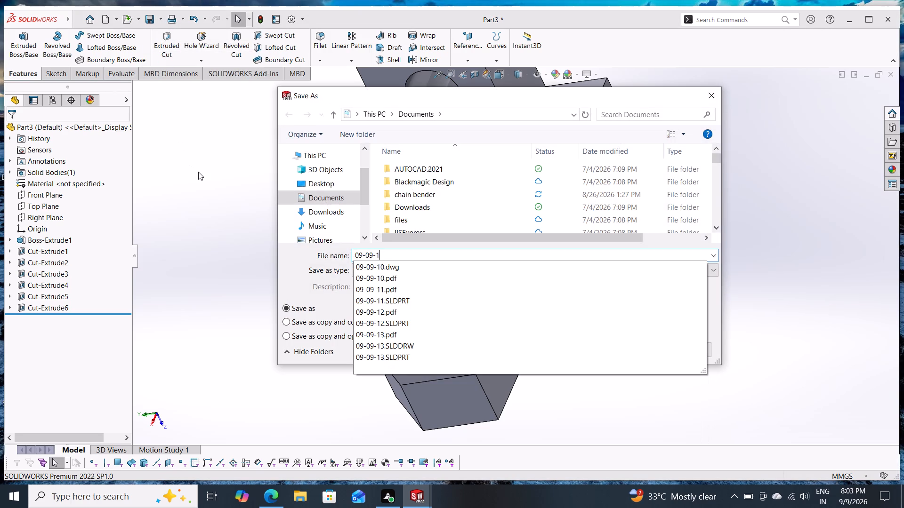
{"action": "key", "text": "4"}
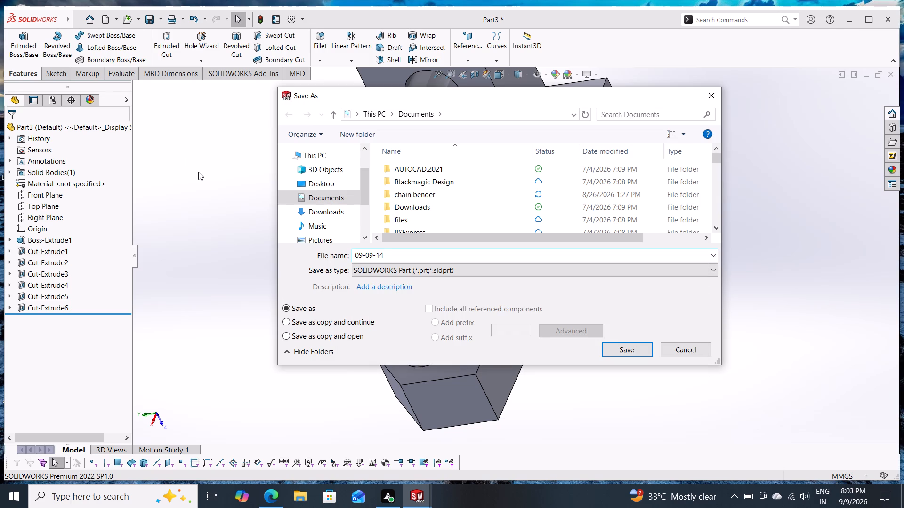
{"action": "left_click", "coordinate": [613, 347]}
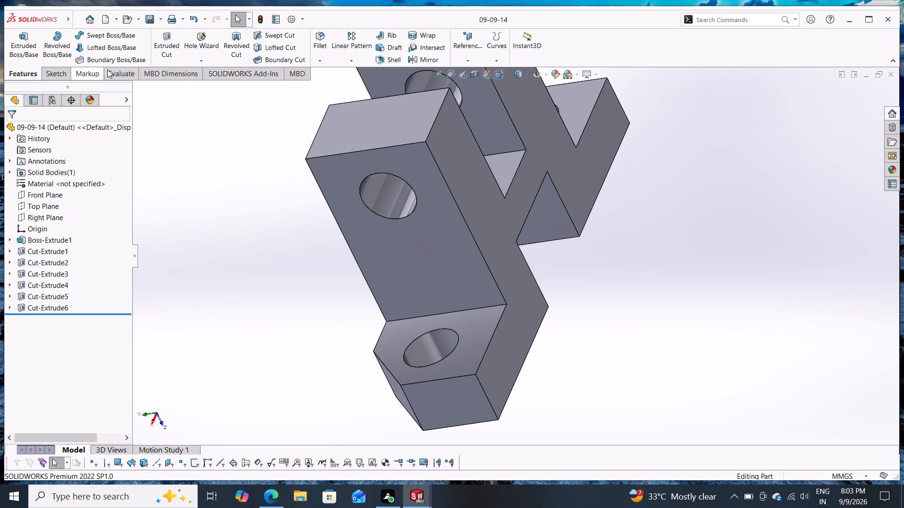
Create a drawing from the part on an A3 (ANSI) Landscape sheet with the sheet format displayed.
{"action": "left_click", "coordinate": [117, 16]}
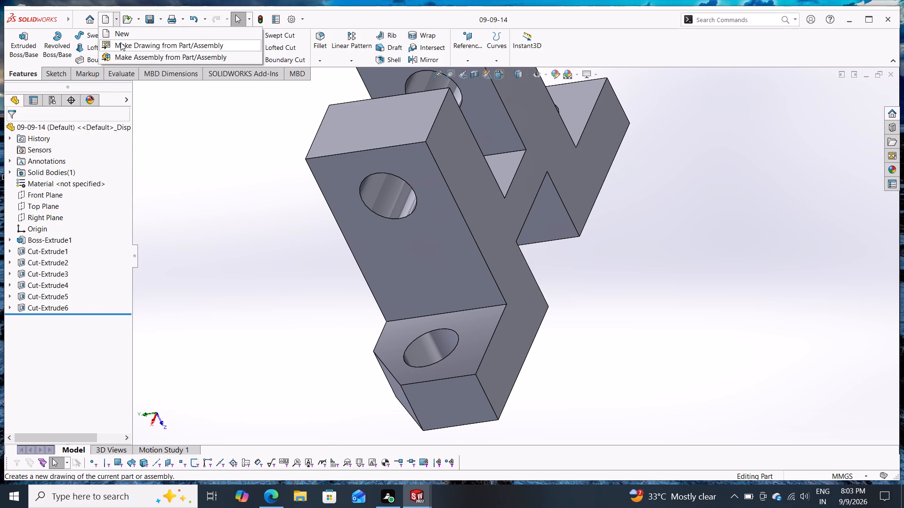
{"action": "left_click", "coordinate": [121, 44]}
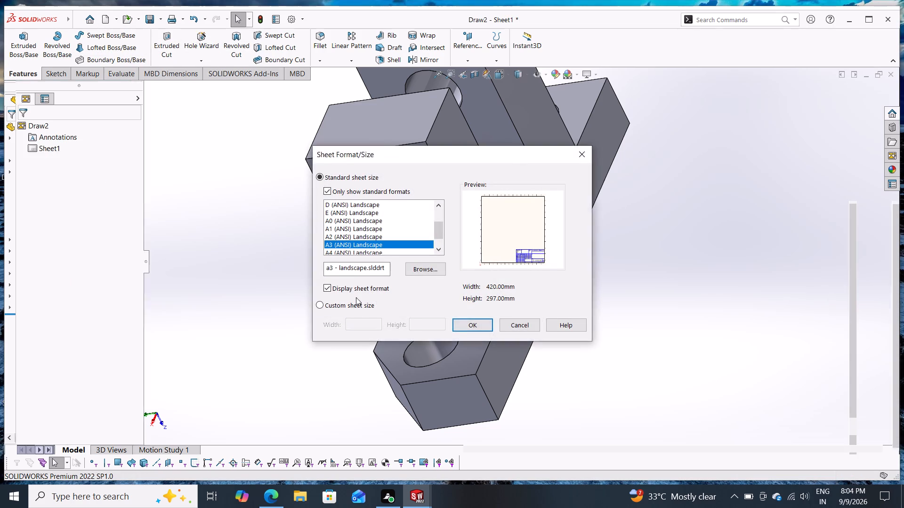
{"action": "left_click", "coordinate": [482, 331]}
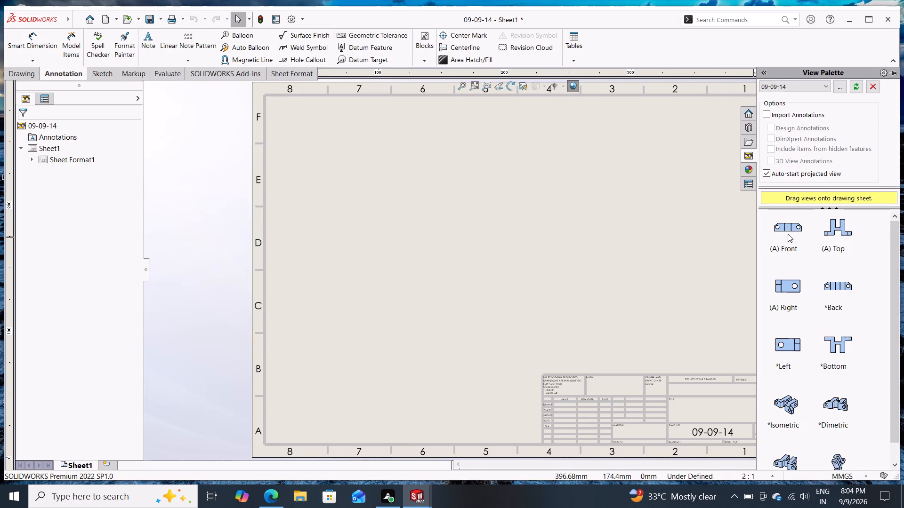
Place the part's Front view low on the sheet, with a projected Top view above it and a projected isometric view diagonally above.
{"action": "left_click_drag", "start_coordinate": [788, 234], "coordinate": [422, 322]}
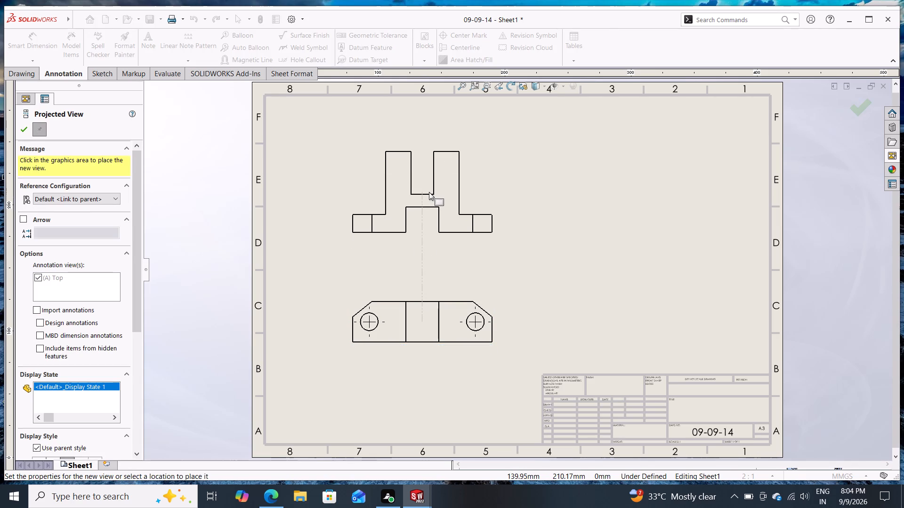
{"action": "left_click", "coordinate": [433, 185]}
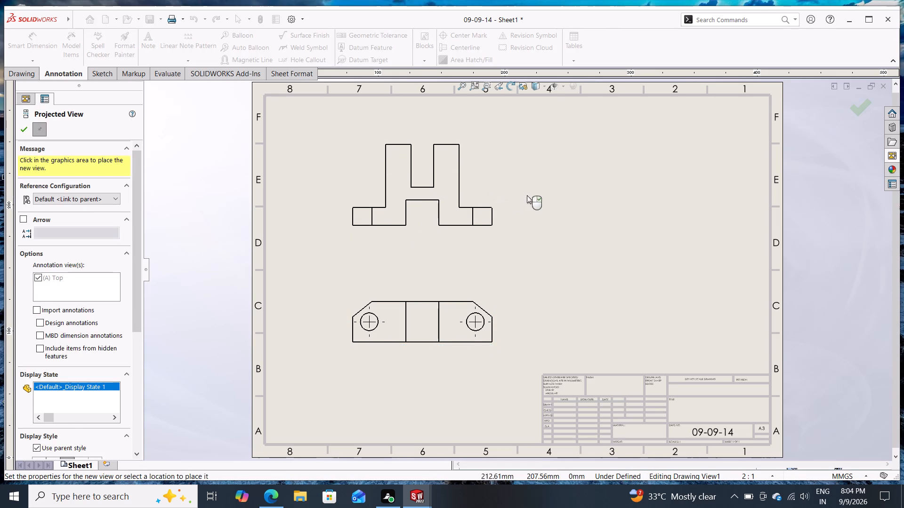
{"action": "left_click", "coordinate": [665, 265]}
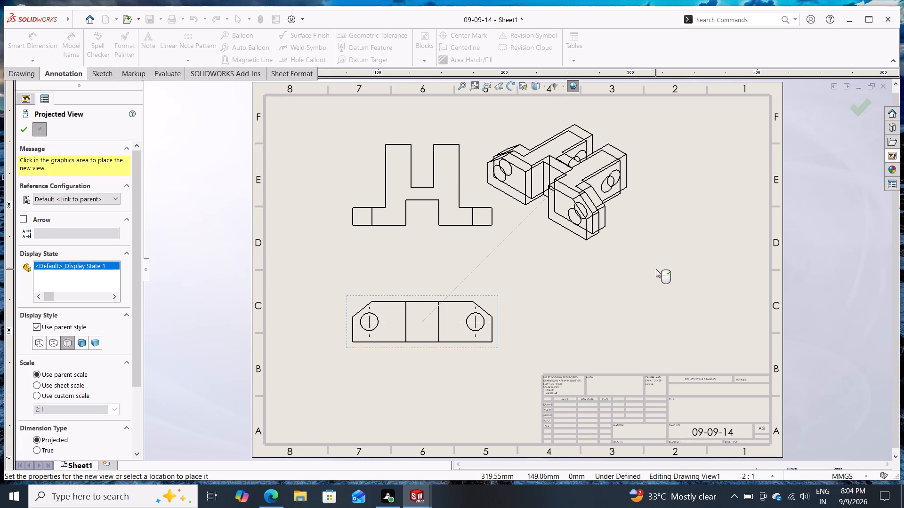
{"action": "key", "text": "Escape"}
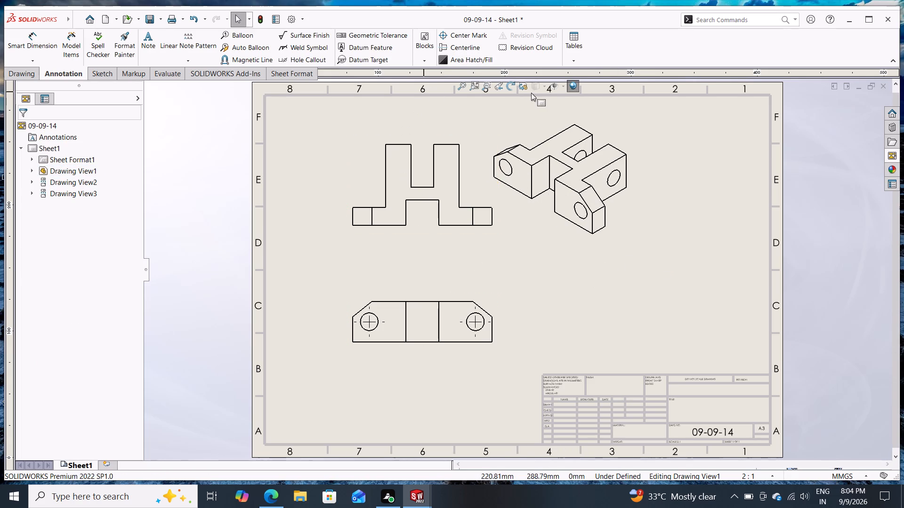
Rotate the isometric drawing view, trying an angle of 90° and settling on 60°.
{"action": "left_click", "coordinate": [559, 153]}
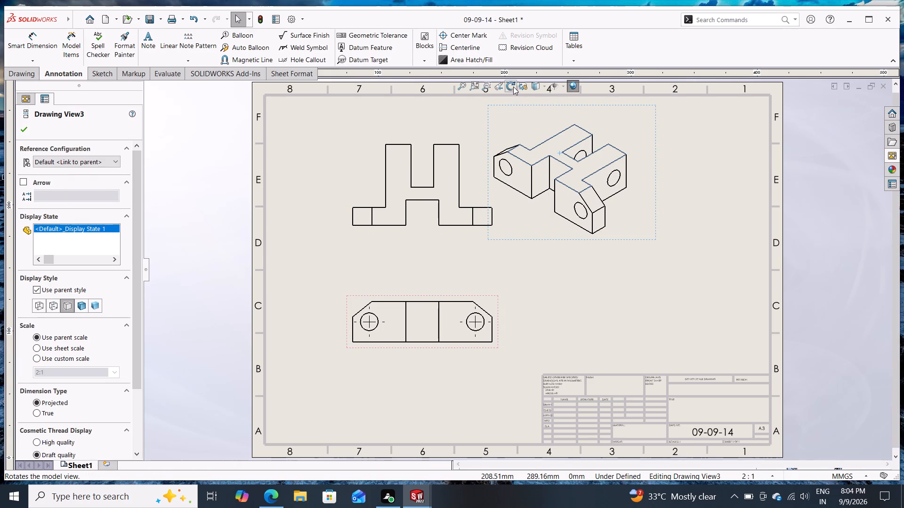
{"action": "left_click", "coordinate": [513, 87]}
{"action": "left_click_drag", "start_coordinate": [107, 32], "coordinate": [0, 56]}
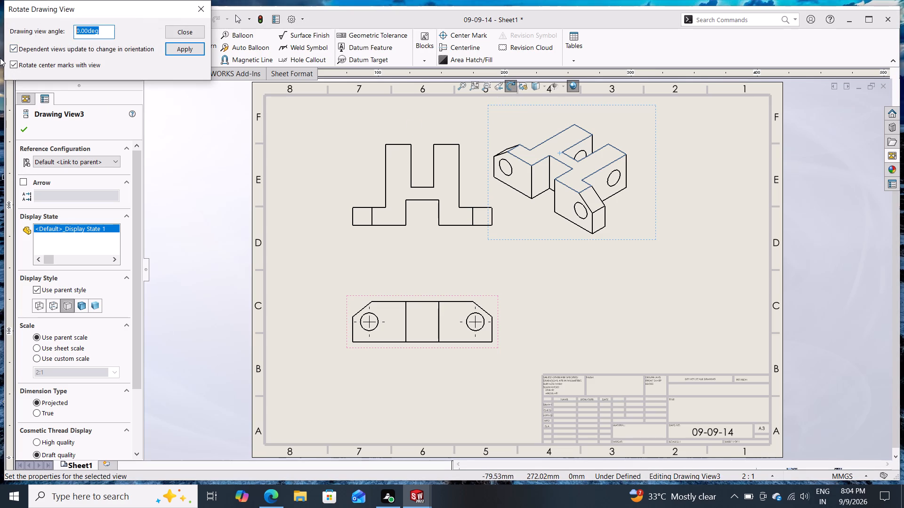
{"action": "type", "text": "90"}
{"action": "key", "text": "Return"}
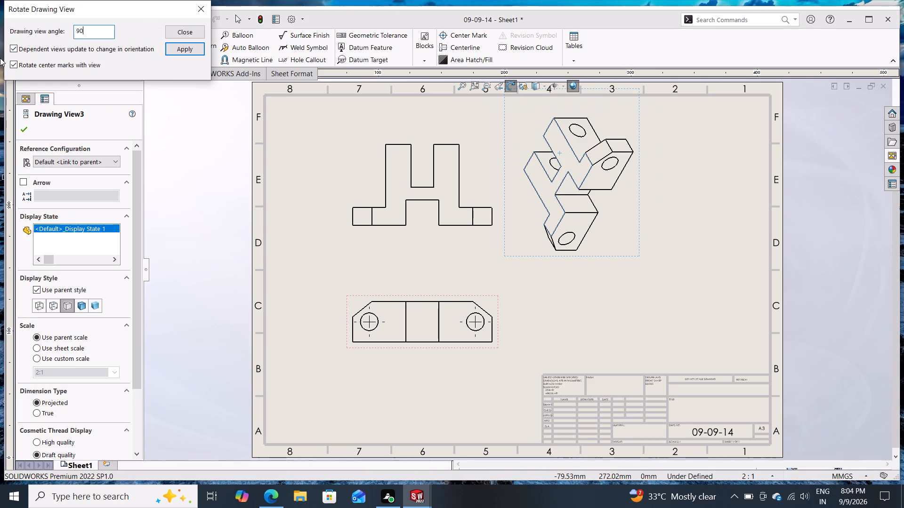
{"action": "key", "text": "BackSpace"}
{"action": "key", "text": "BackSpace"}
{"action": "type", "text": "60"}
{"action": "key", "text": "Return"}
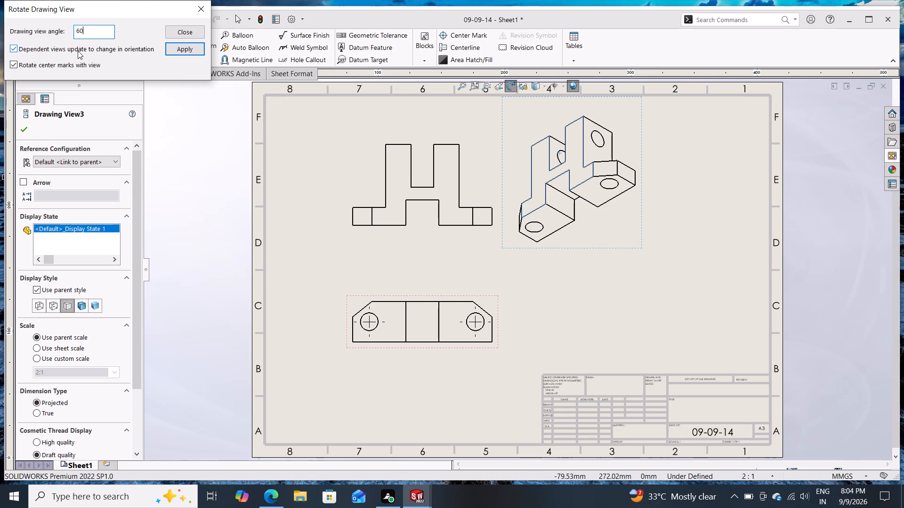
Rotate the isometric drawing view again, trying an angle of 40° and settling on 75°.
{"action": "key", "text": "BackSpace"}
{"action": "key", "text": "BackSpace"}
{"action": "type", "text": "40"}
{"action": "key", "text": "Return"}
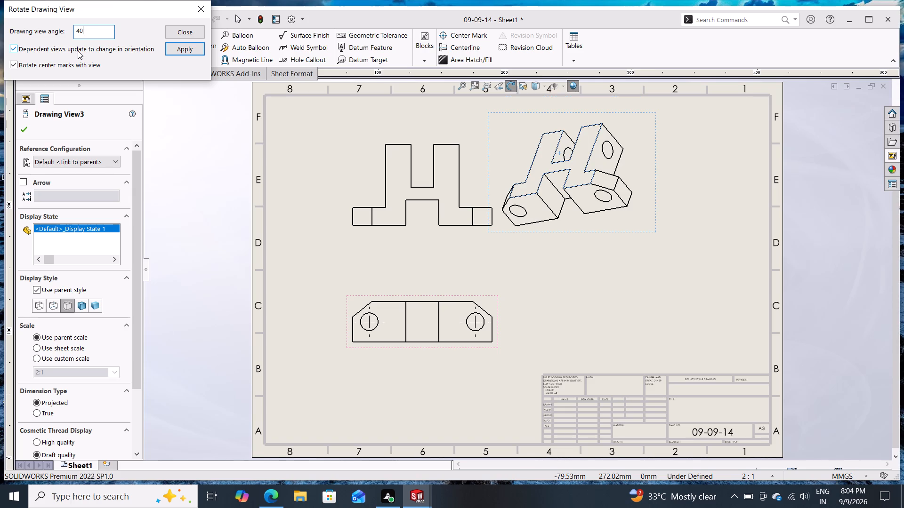
{"action": "key", "text": "BackSpace"}
{"action": "key", "text": "BackSpace"}
{"action": "type", "text": "75"}
{"action": "key", "text": "Return"}
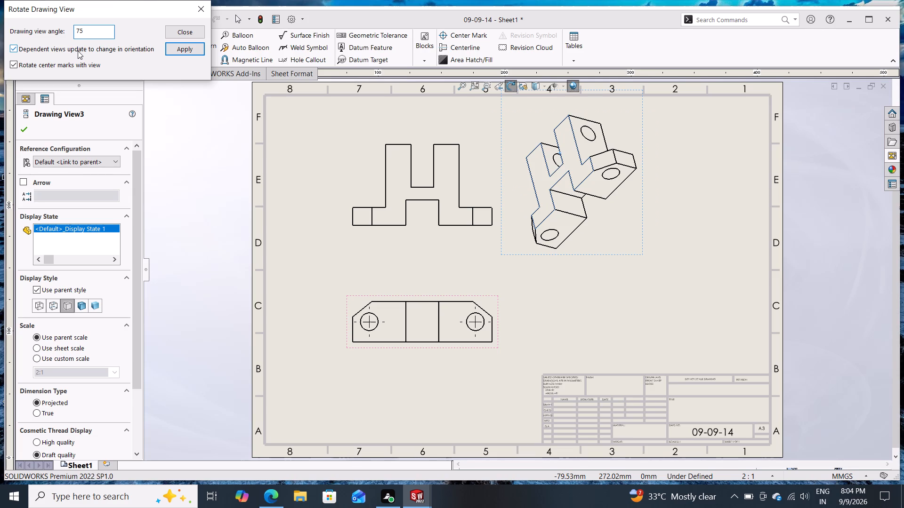
{"action": "left_click", "coordinate": [178, 49]}
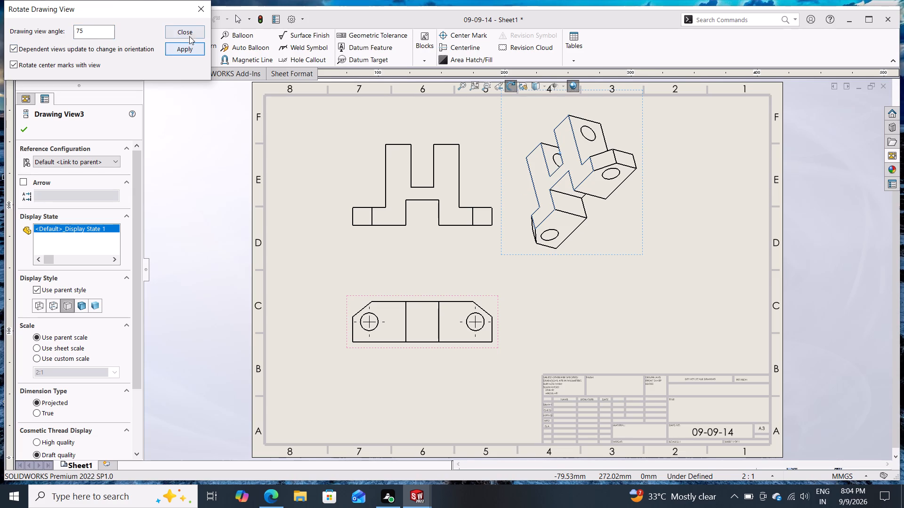
{"action": "left_click", "coordinate": [192, 30]}
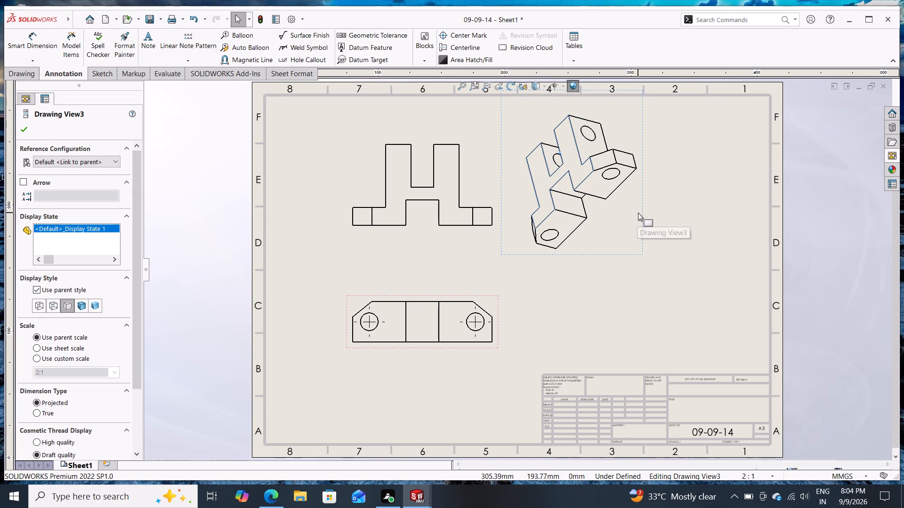
Move the isometric view farther away from the other views and display it as Shaded With Edges.
{"action": "left_click_drag", "start_coordinate": [641, 214], "coordinate": [687, 234]}
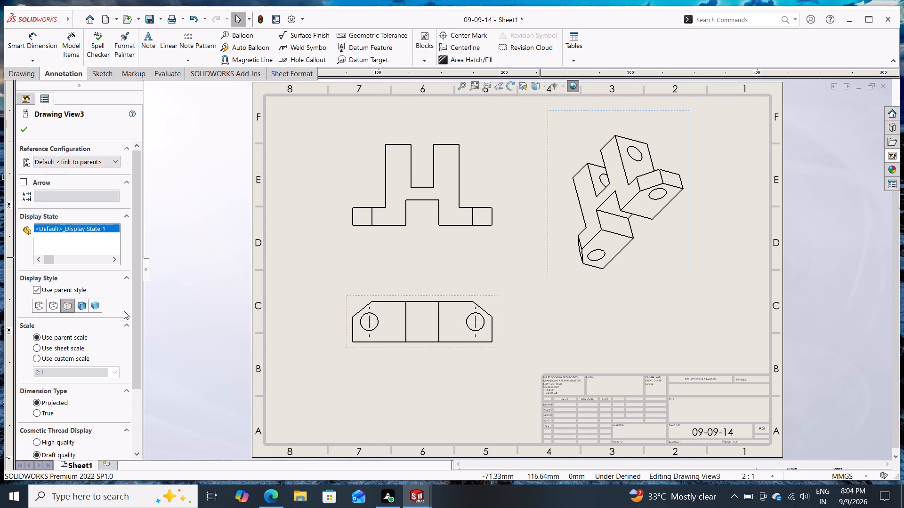
{"action": "left_click", "coordinate": [80, 308]}
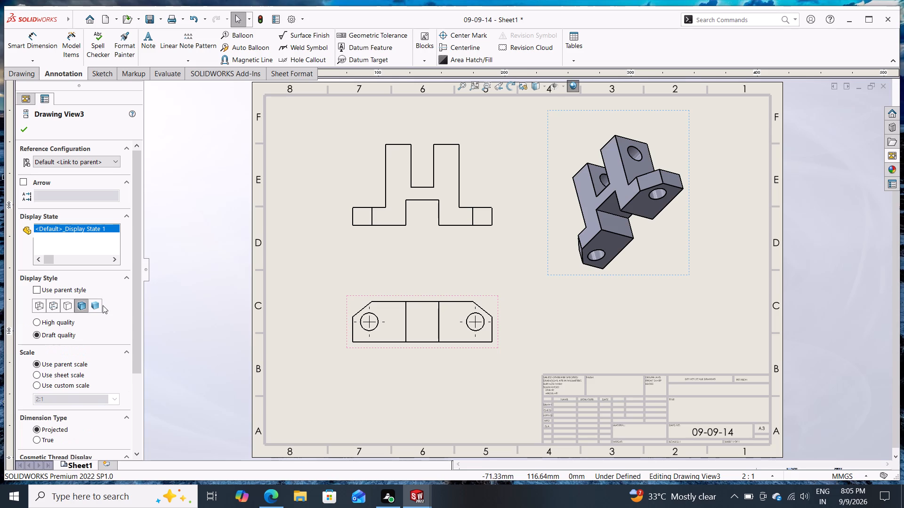
Save the drawing in the Documents folder as a SOLIDWORKS Drawing named 09-09-14.
{"action": "left_click", "coordinate": [161, 20]}
{"action": "left_click", "coordinate": [166, 40]}
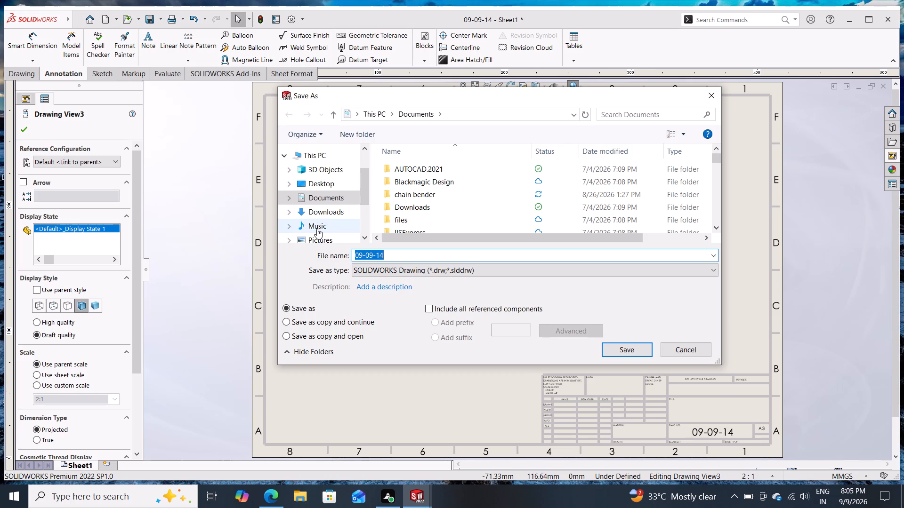
{"action": "left_click", "coordinate": [629, 349]}
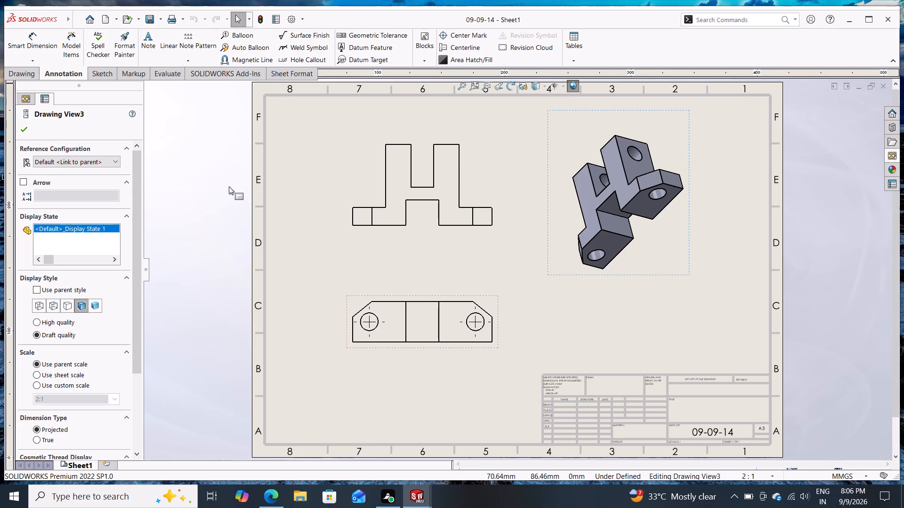
Save a PDF copy of the drawing as 09-09-14 in the Documents folder.
{"action": "left_click", "coordinate": [161, 16]}
{"action": "left_click", "coordinate": [168, 49]}
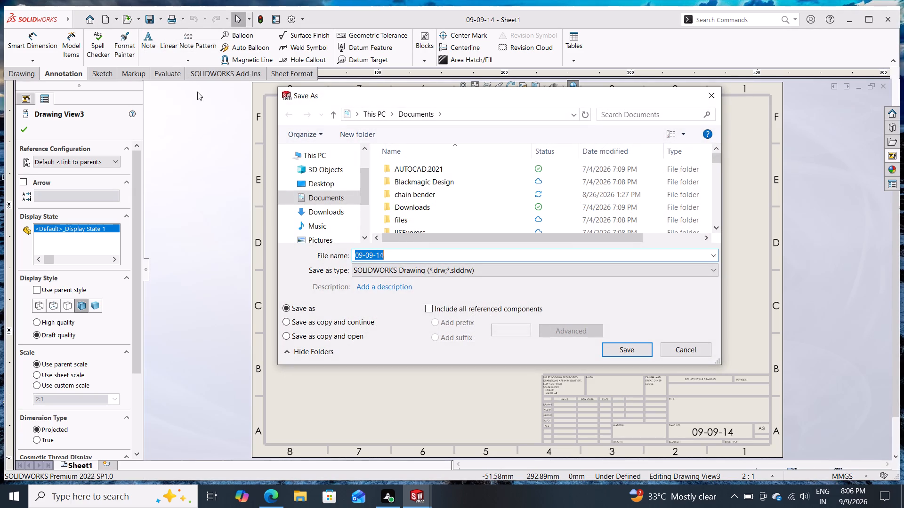
{"action": "left_click", "coordinate": [481, 272]}
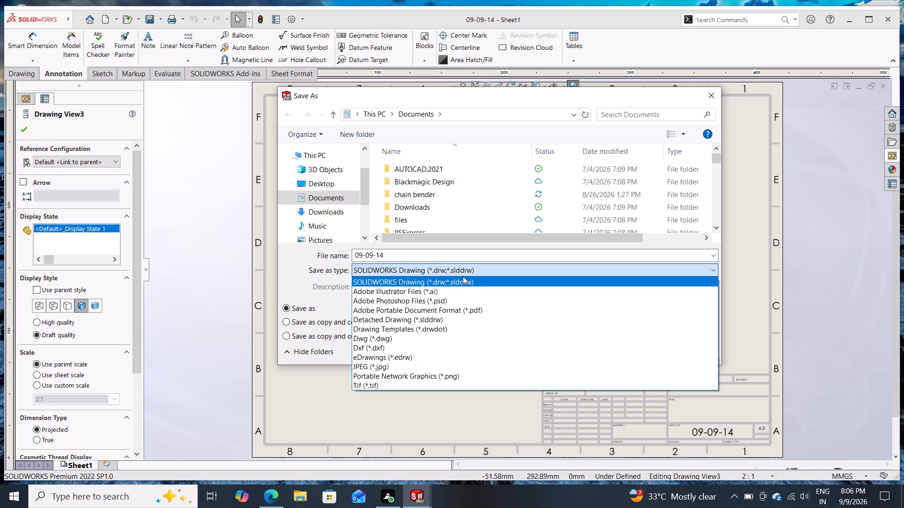
{"action": "left_click", "coordinate": [466, 306]}
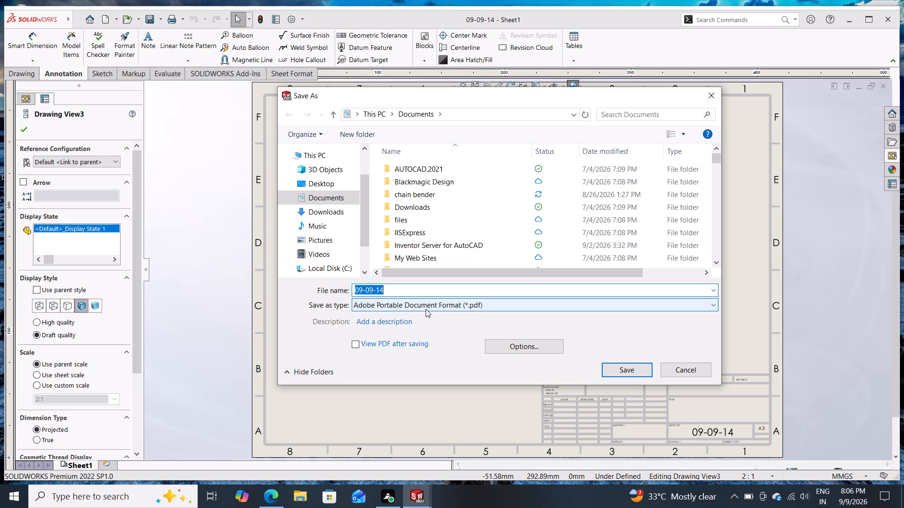
{"action": "left_click", "coordinate": [621, 371]}
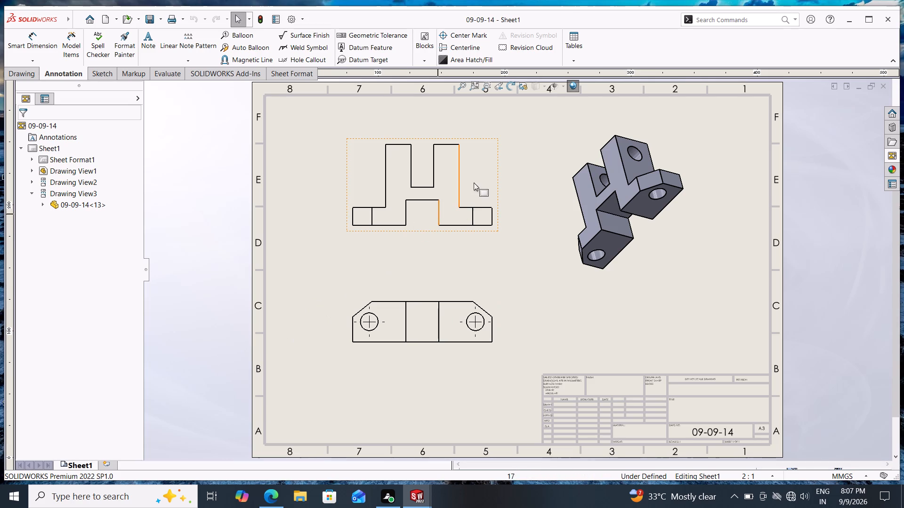
In the upper projected view, dimension the top width of the right upright and the width of the slot between the uprights.
{"action": "left_click", "coordinate": [25, 45]}
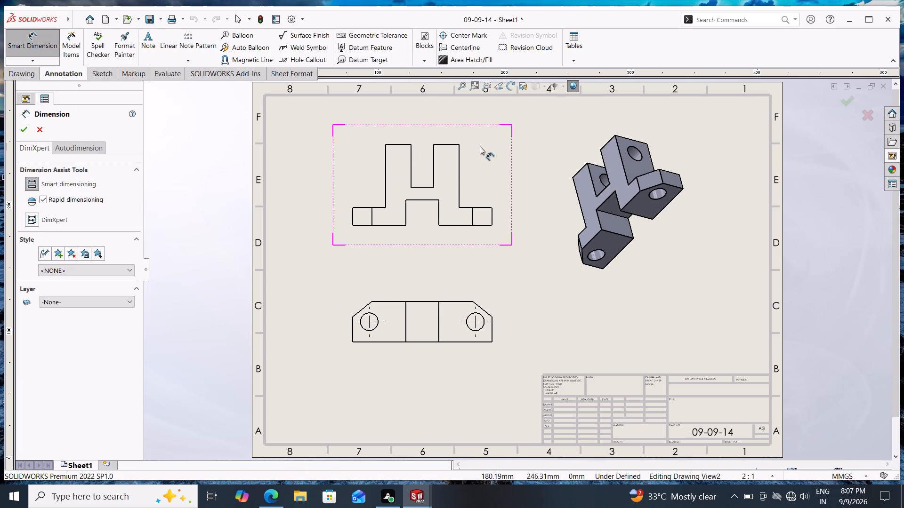
{"action": "scroll", "coordinate": [470, 149], "scroll_direction": "up", "scroll_amount": 1}
{"action": "scroll", "coordinate": [469, 150], "scroll_direction": "down", "scroll_amount": 1}
{"action": "scroll", "coordinate": [467, 184], "scroll_direction": "up", "scroll_amount": 1}
{"action": "scroll", "coordinate": [469, 197], "scroll_direction": "down", "scroll_amount": 1}
{"action": "scroll", "coordinate": [469, 197], "scroll_direction": "up", "scroll_amount": 1}
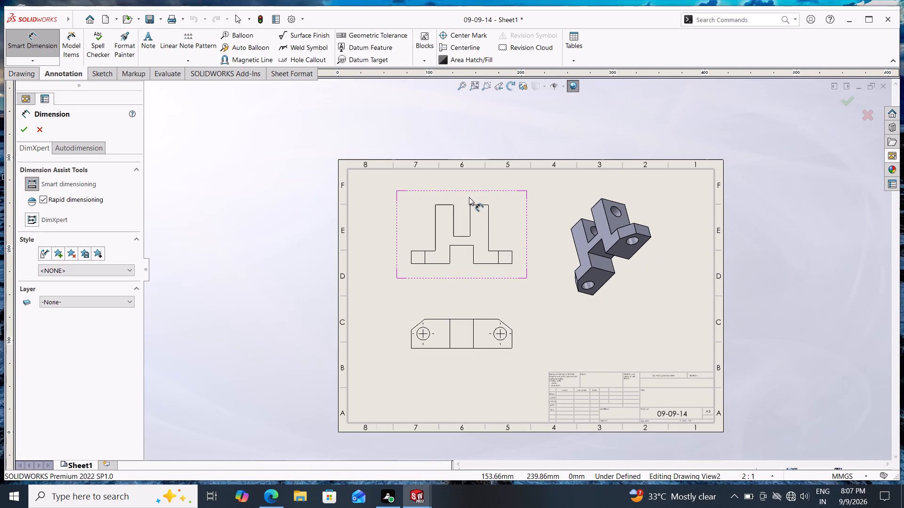
{"action": "scroll", "coordinate": [469, 198], "scroll_direction": "up", "scroll_amount": 2}
{"action": "scroll", "coordinate": [492, 225], "scroll_direction": "down", "scroll_amount": 3}
{"action": "scroll", "coordinate": [492, 233], "scroll_direction": "up", "scroll_amount": 1}
{"action": "scroll", "coordinate": [492, 233], "scroll_direction": "down", "scroll_amount": 6}
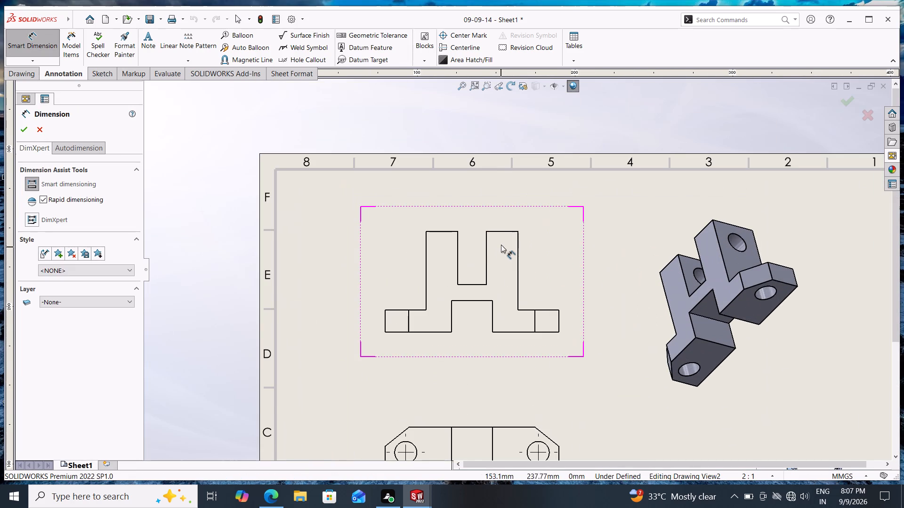
{"action": "left_click", "coordinate": [487, 230]}
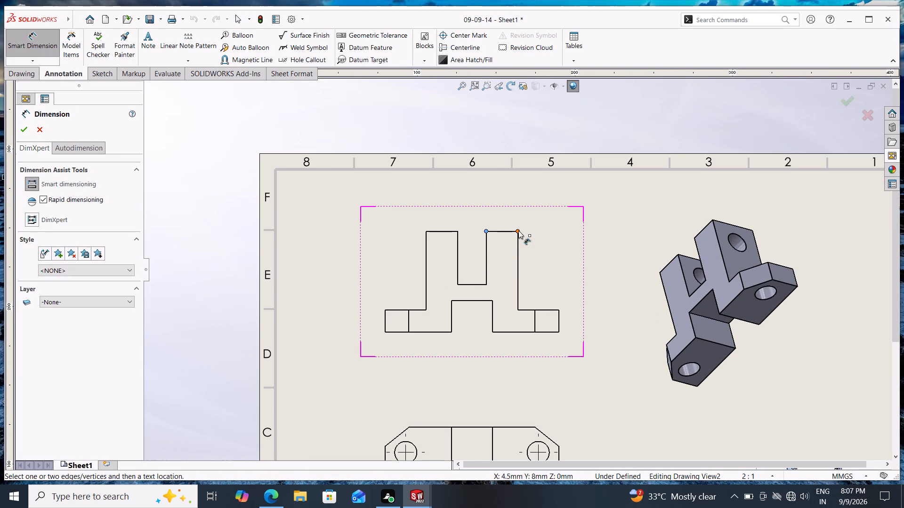
{"action": "left_click", "coordinate": [518, 230]}
{"action": "left_click", "coordinate": [508, 218]}
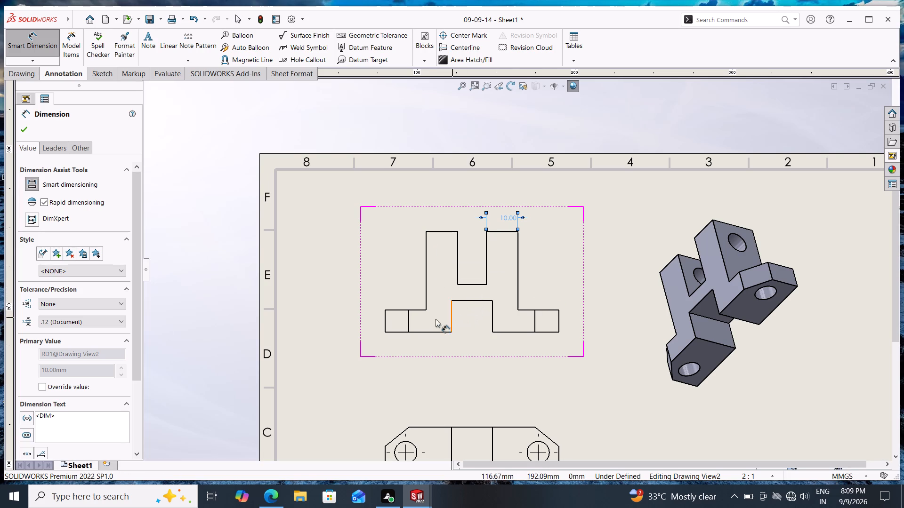
{"action": "left_click", "coordinate": [458, 284]}
{"action": "left_click", "coordinate": [486, 285]}
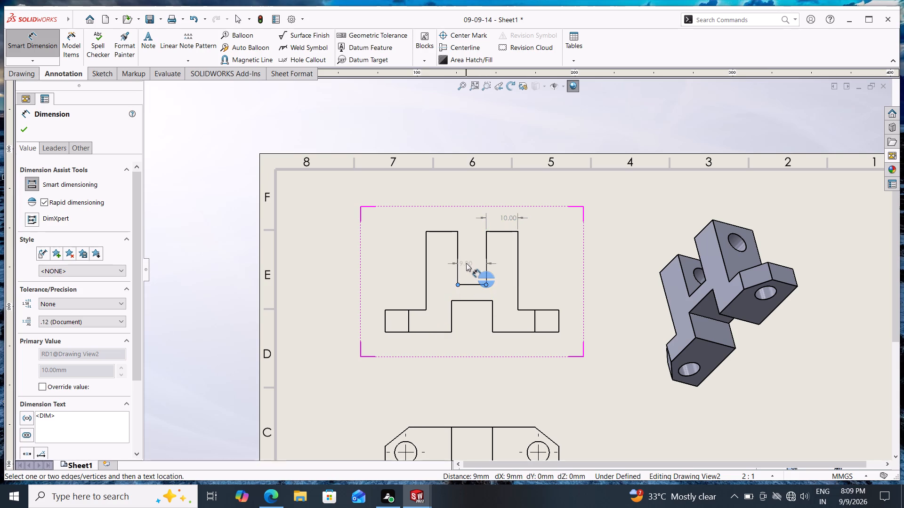
{"action": "left_click", "coordinate": [469, 262]}
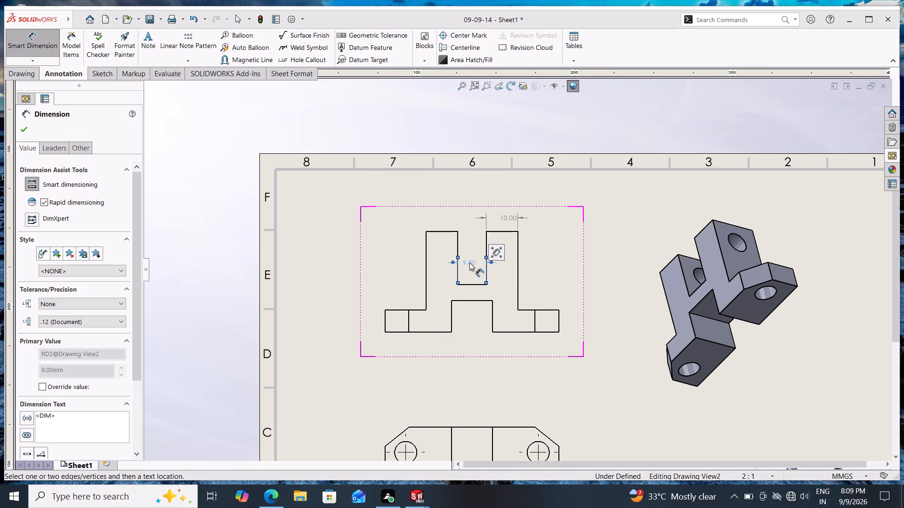